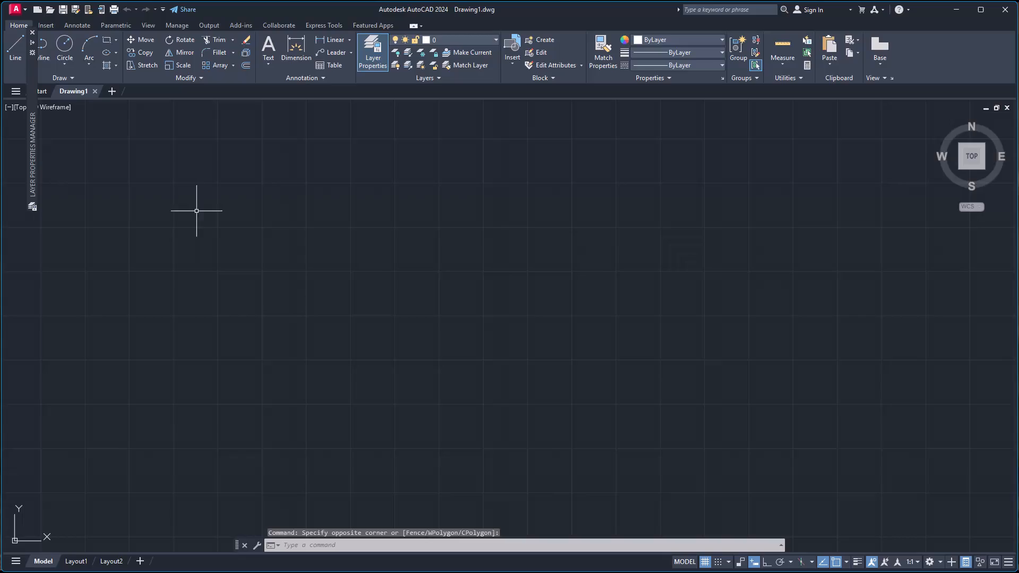
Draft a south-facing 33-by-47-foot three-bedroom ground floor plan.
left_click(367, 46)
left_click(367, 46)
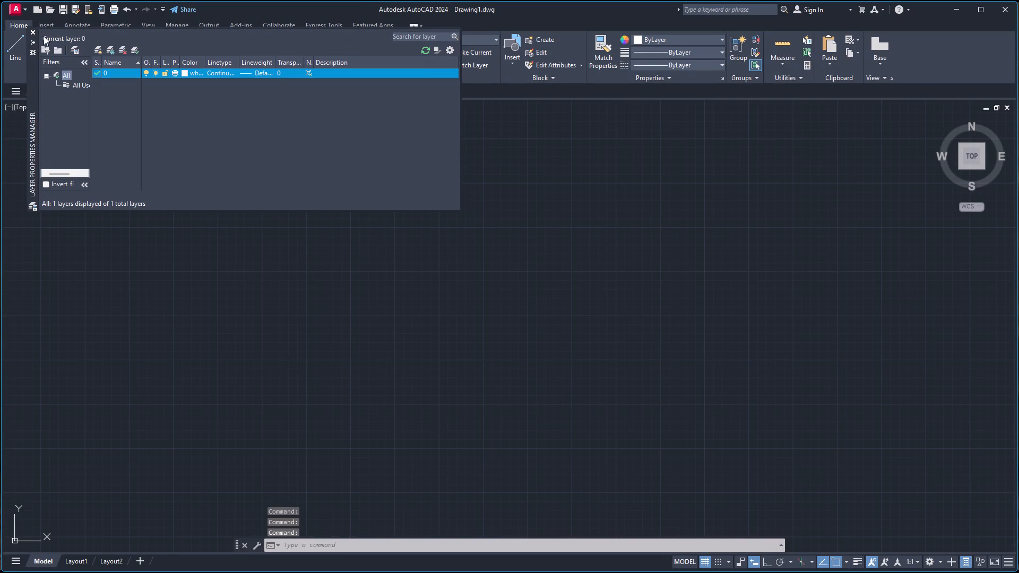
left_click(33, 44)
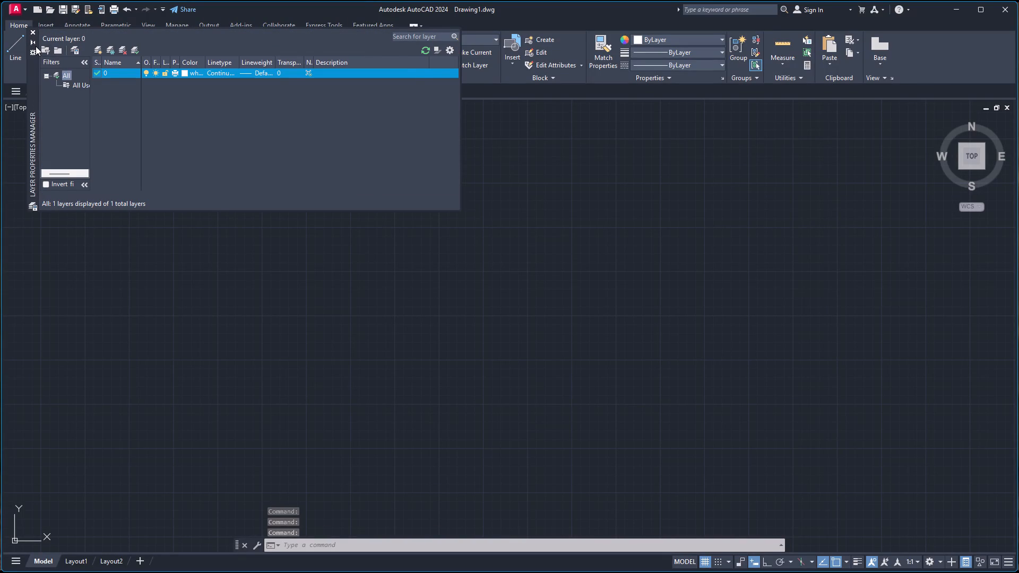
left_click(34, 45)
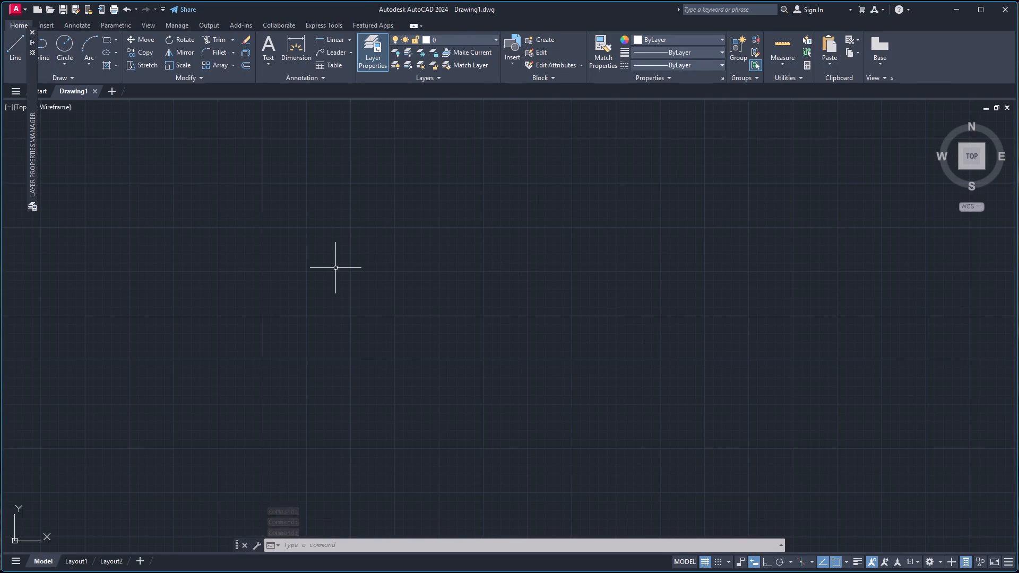
Configure the drawing units to Architectural length with 0'-0 1/2" precision and an insertion scale in inches.
type("un")
key("Return")
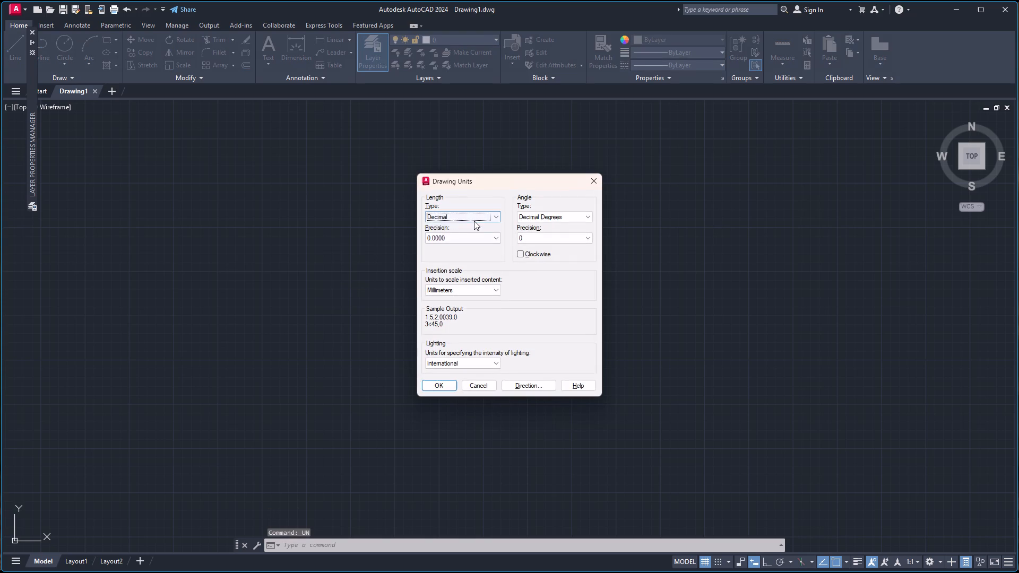
left_click(473, 221)
left_click(474, 225)
left_click(469, 234)
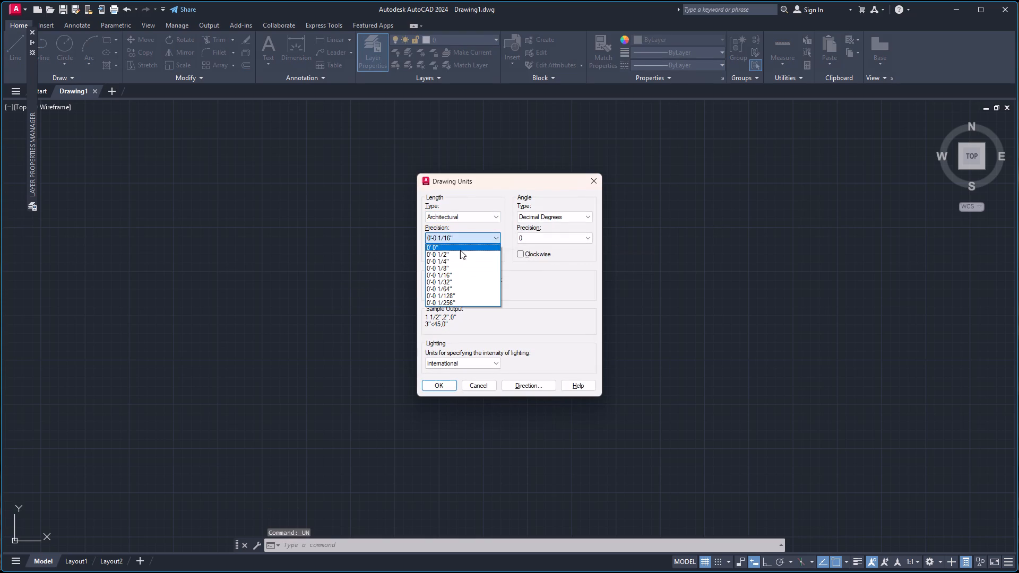
left_click(457, 253)
left_click(464, 292)
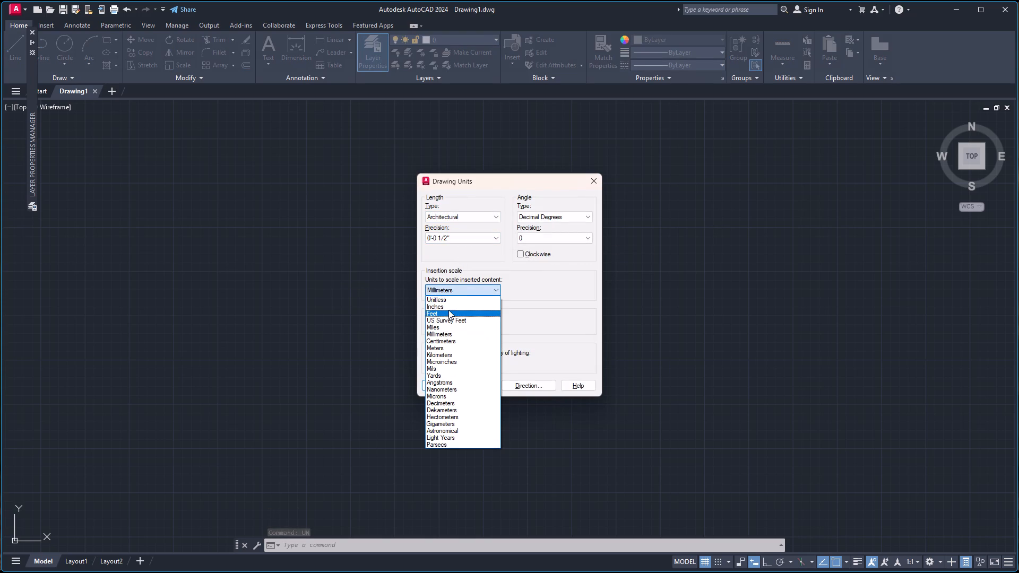
left_click(452, 304)
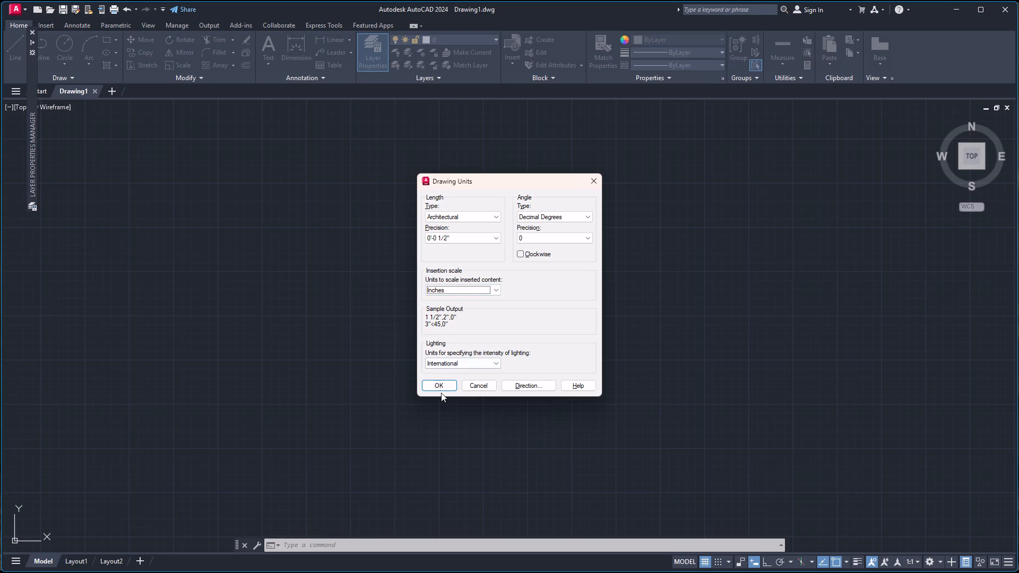
left_click(449, 380)
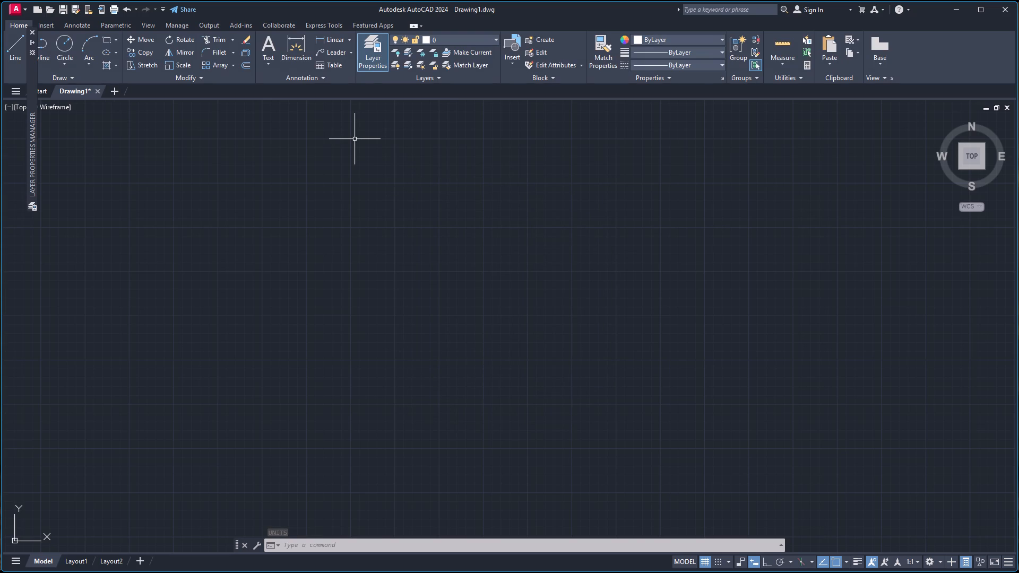
Modify the Standard dimension style so that both extension lines, Ext line 1 and Ext line 2, are suppressed.
key("d")
key("Return")
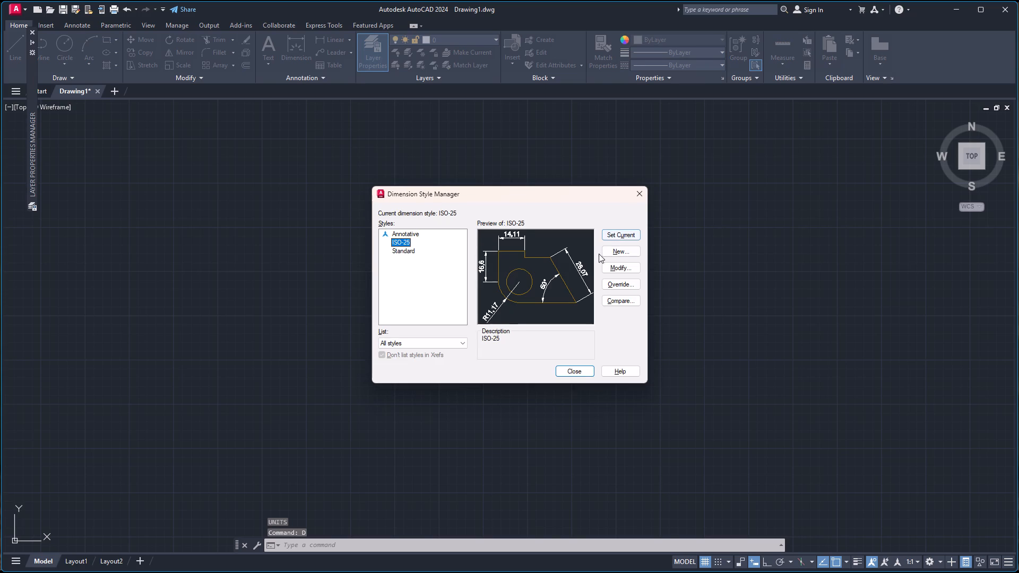
left_click(404, 249)
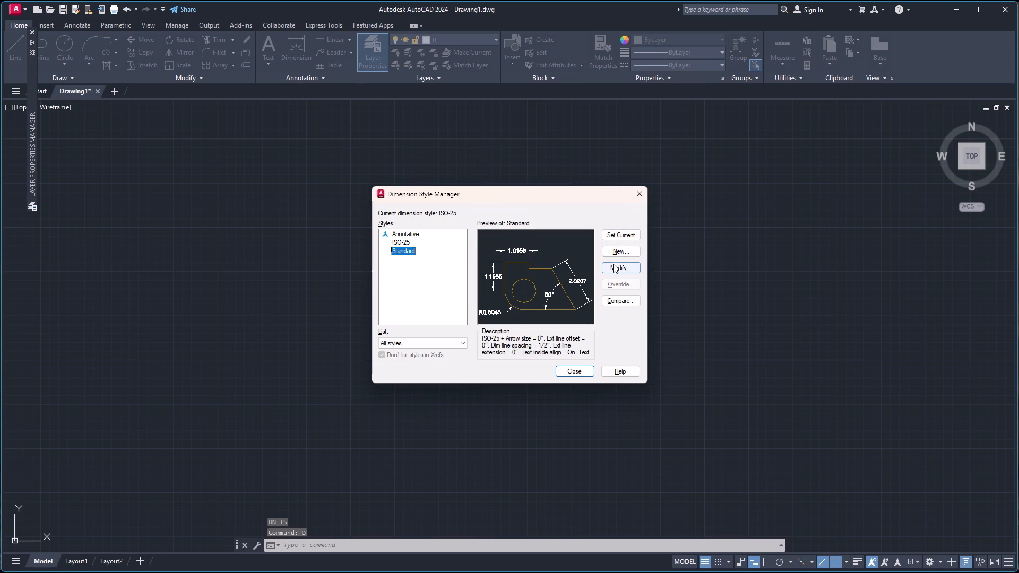
left_click(613, 264)
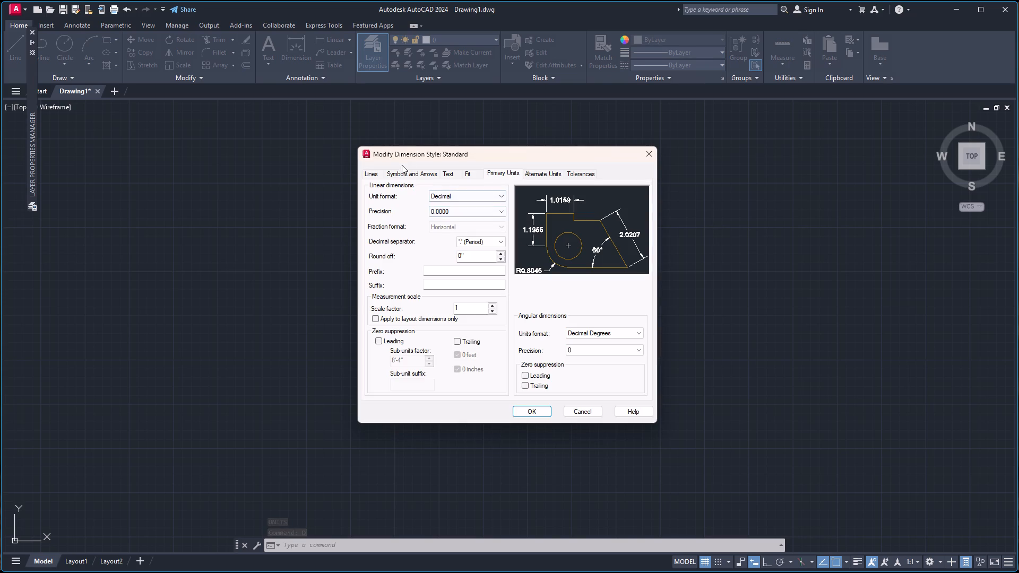
left_click(405, 170)
left_click(374, 175)
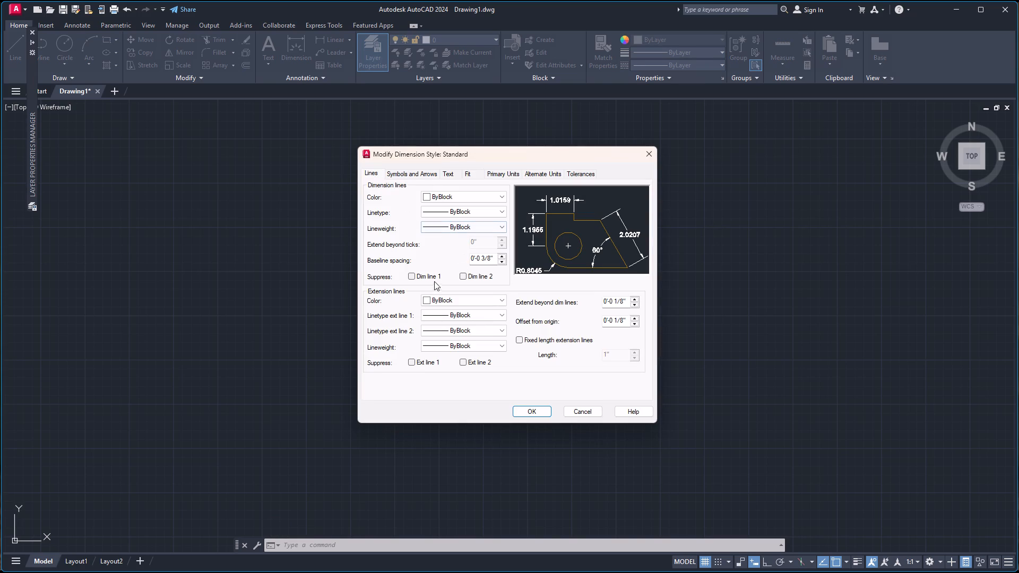
left_click(425, 272)
left_click(466, 275)
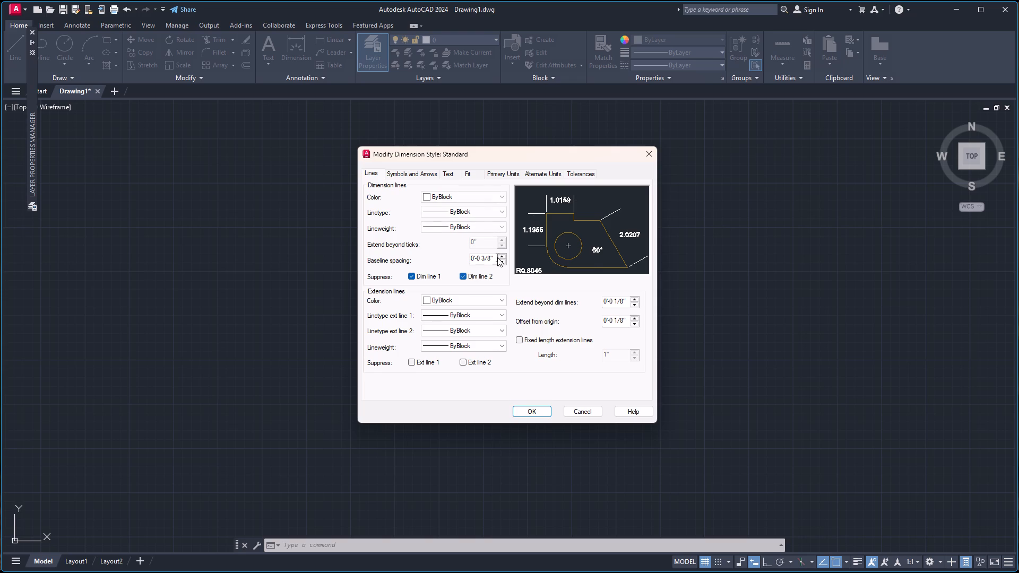
left_click(414, 275)
left_click(475, 270)
left_click(471, 274)
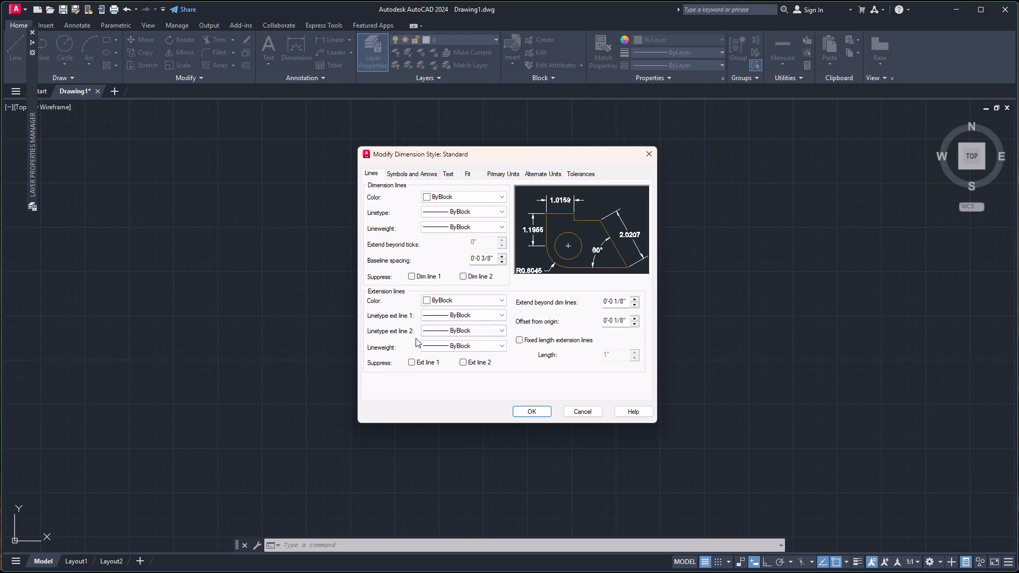
left_click(413, 361)
left_click(464, 360)
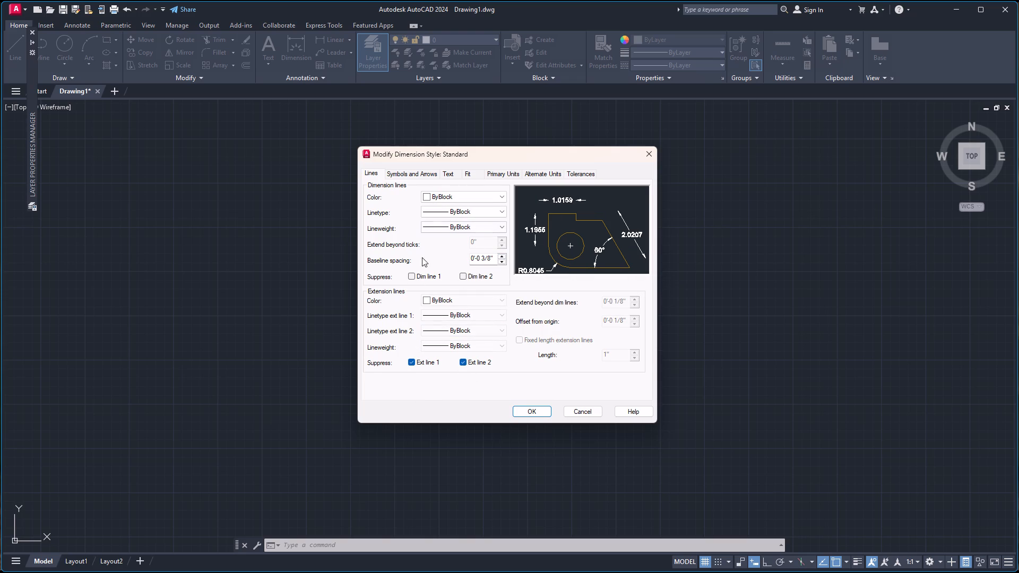
Set the style's first and second arrowheads to Architectural tick with an arrow size of 5", keeping the arc length symbol preceding the text.
left_click(409, 171)
left_click(433, 205)
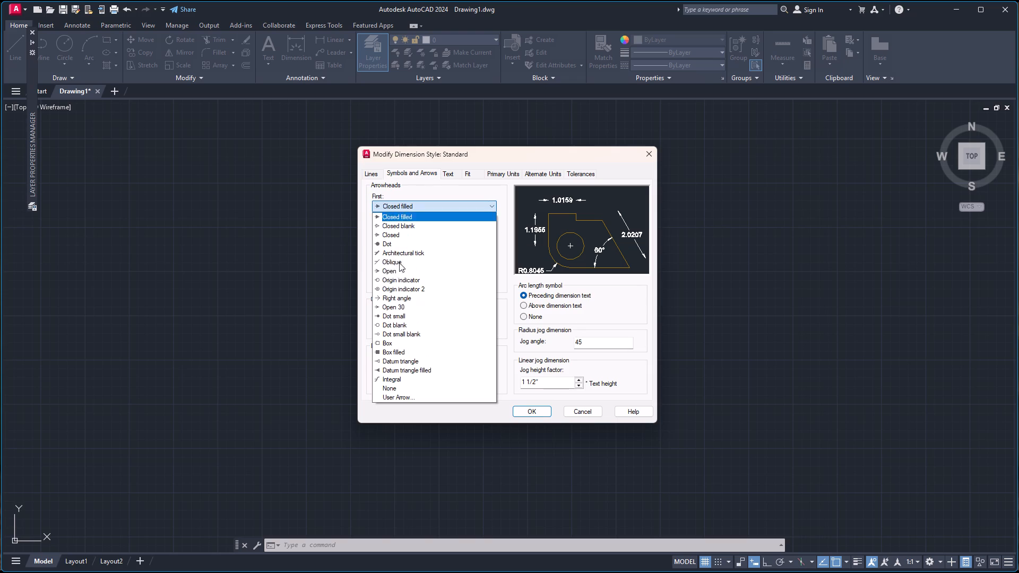
left_click(405, 254)
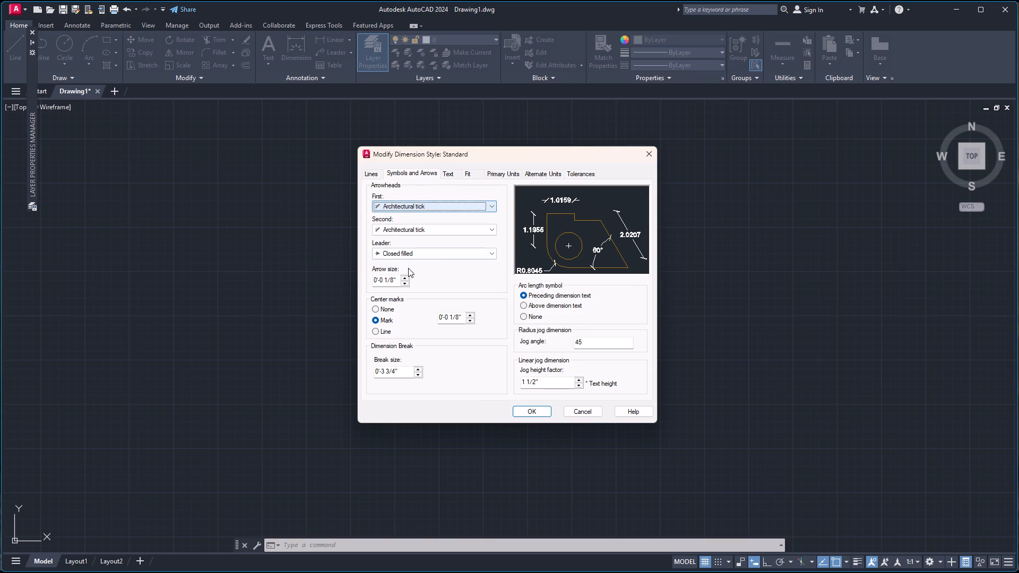
left_click_drag(398, 282, 317, 293)
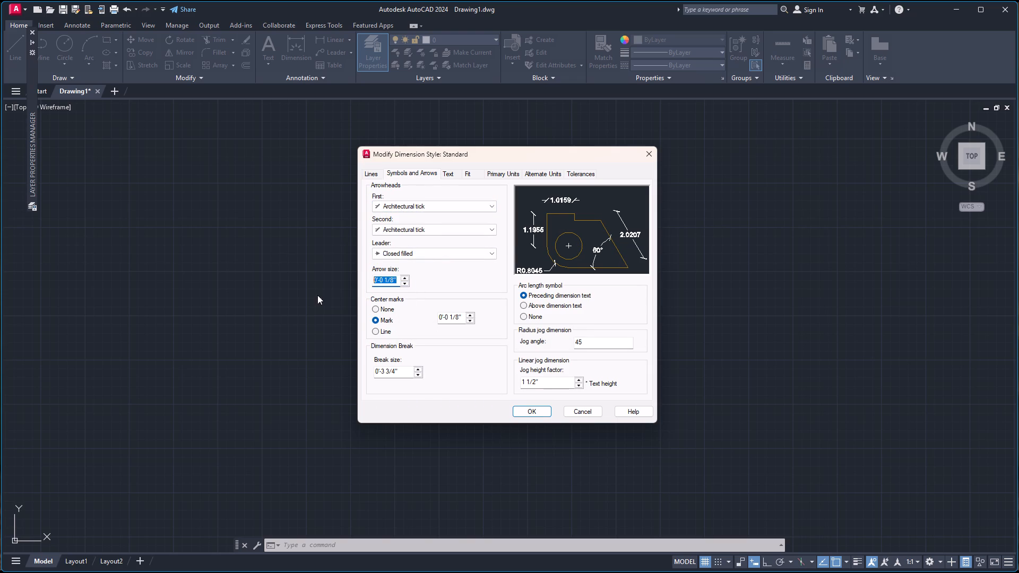
key("5")
key("Return")
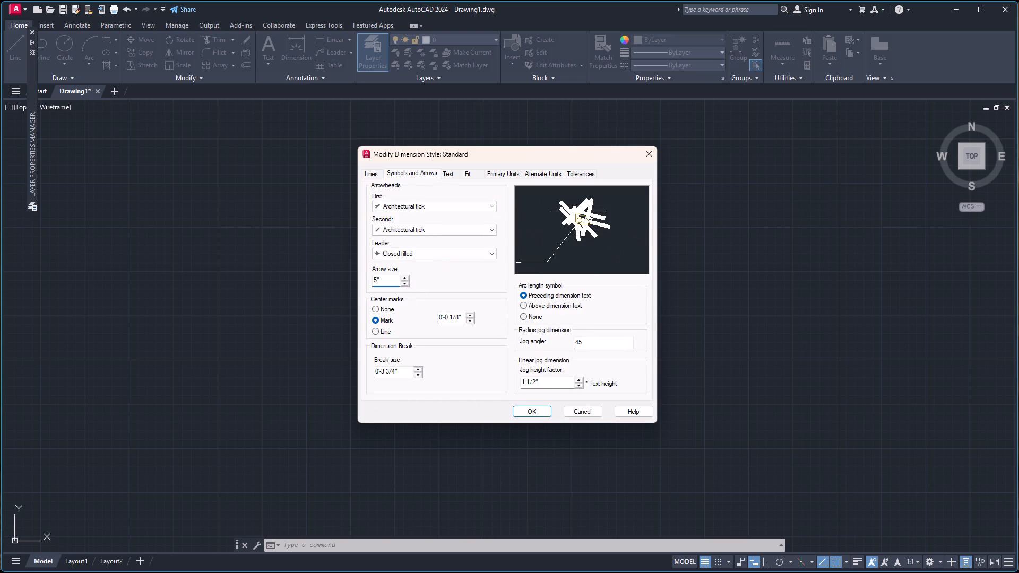
left_click(546, 307)
left_click(539, 293)
Set the dimension text height to 8", its vertical placement to Above, and its alignment to Aligned with dimension line.
left_click(455, 173)
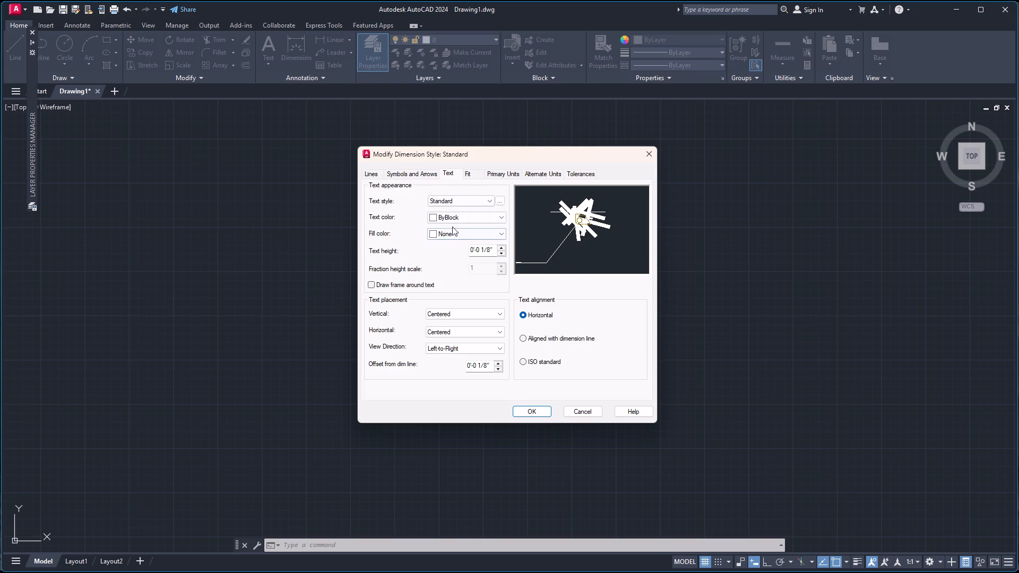
left_click_drag(494, 251, 428, 281)
key("8")
key("Return")
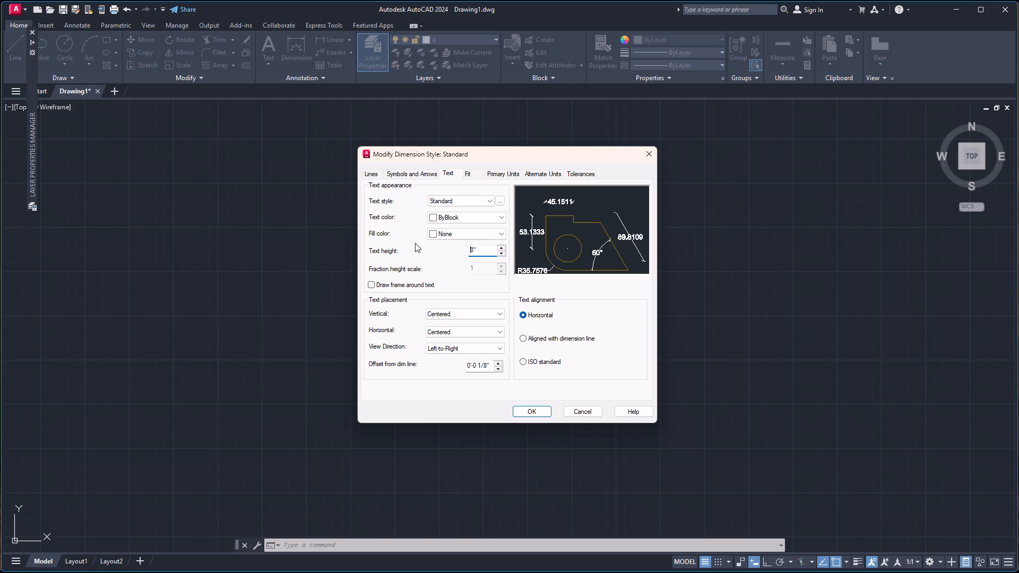
left_click(474, 316)
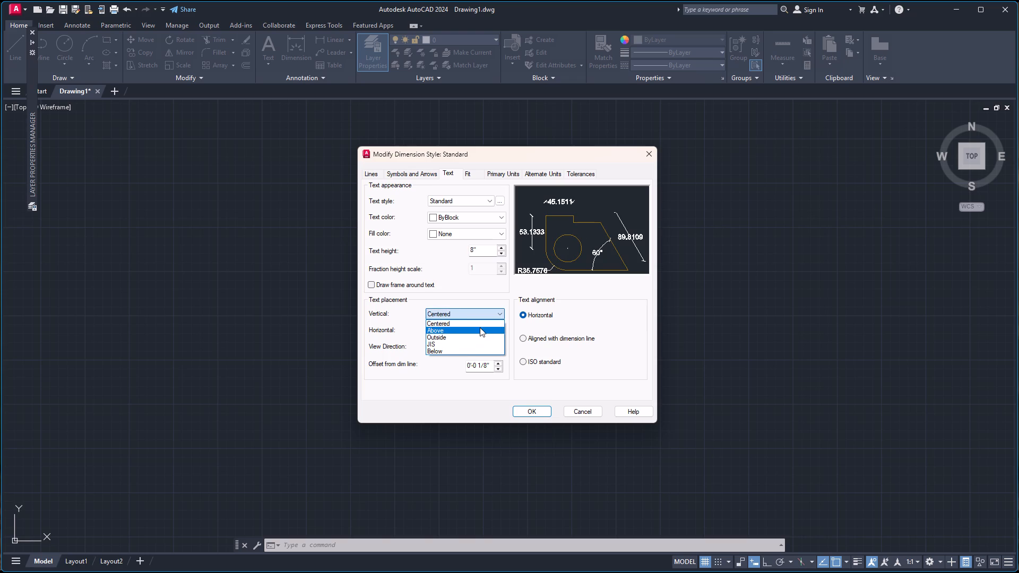
left_click(480, 327)
left_click(531, 337)
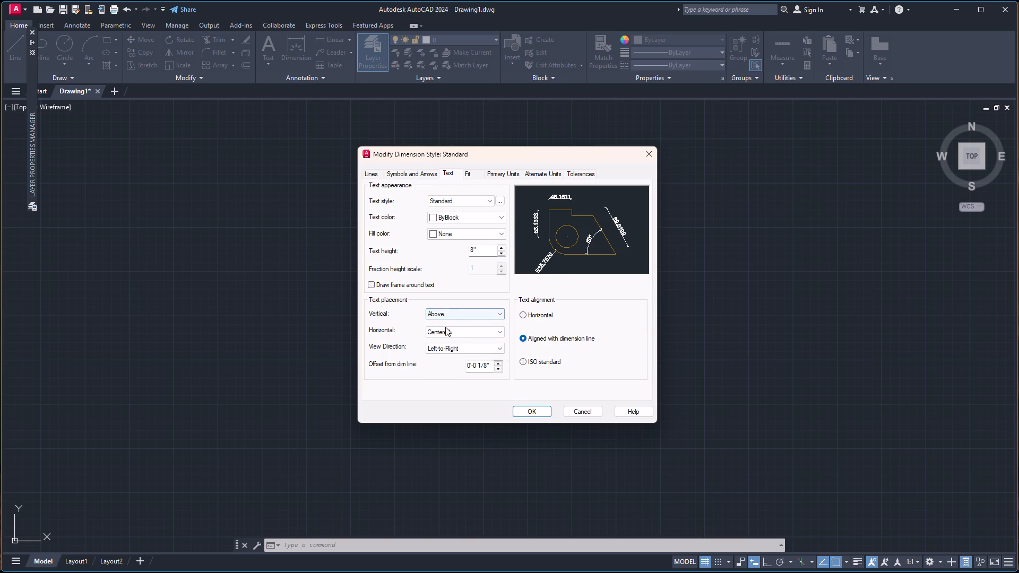
Set the style's primary linear units to Architectural with 0'-0 1/2" precision and accept the style changes.
left_click(478, 170)
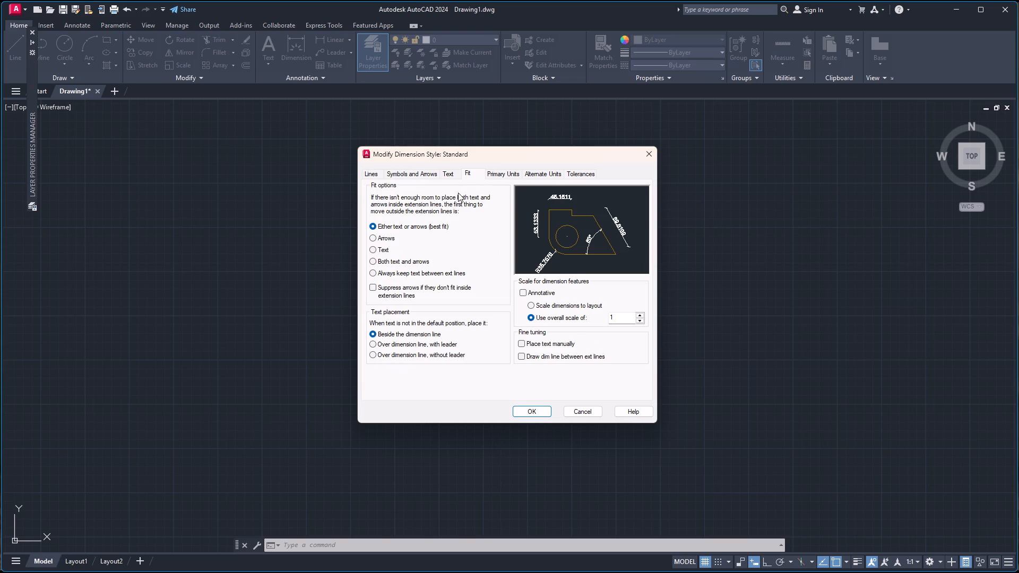
left_click(498, 171)
left_click(467, 195)
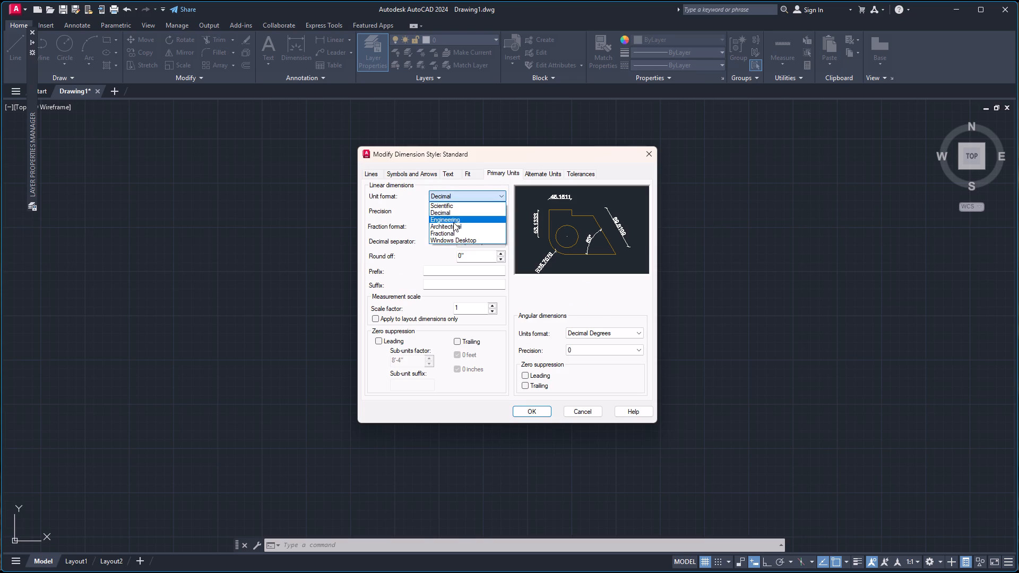
left_click(453, 225)
left_click(471, 213)
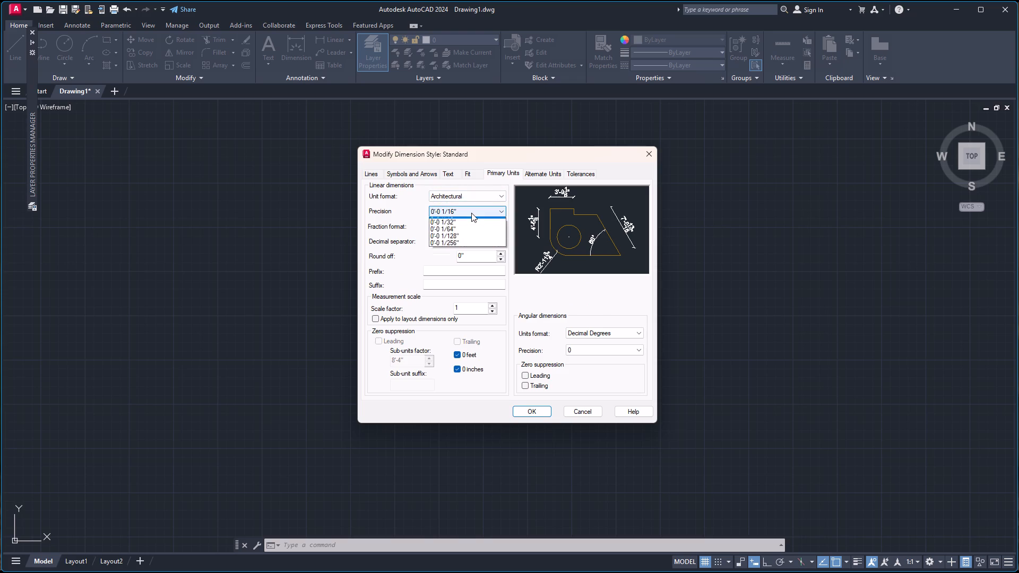
left_click(468, 225)
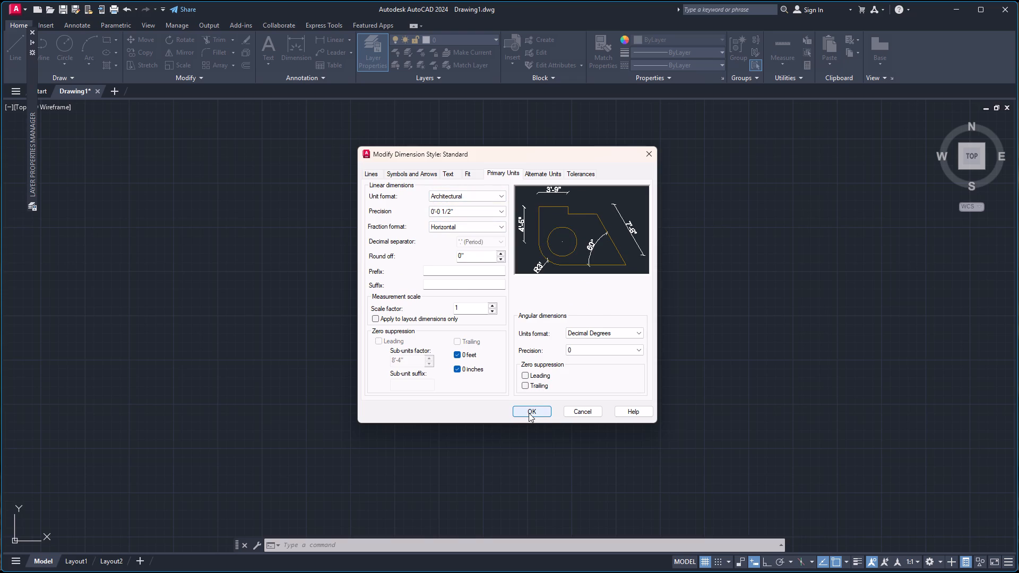
left_click(536, 173)
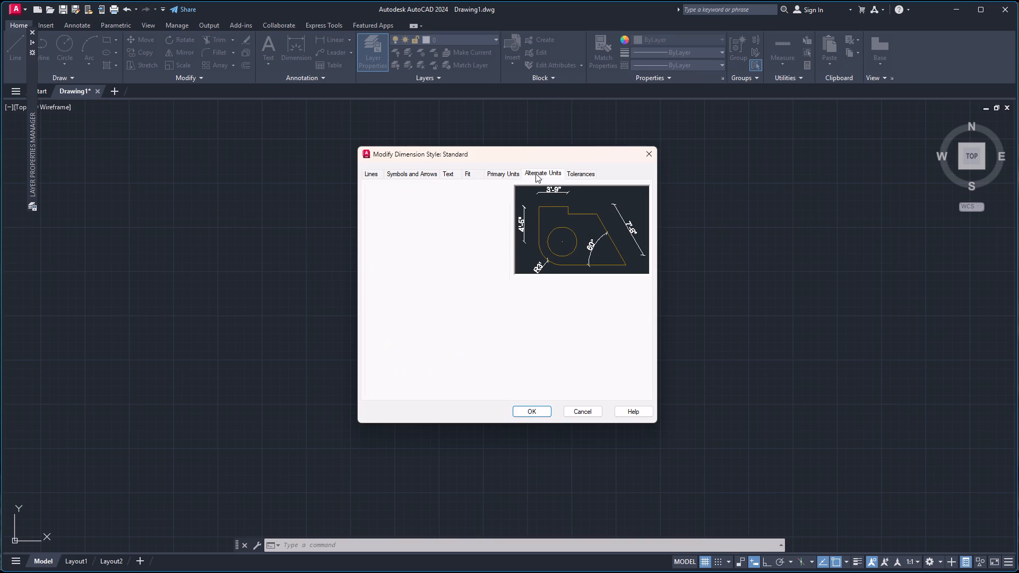
left_click(531, 412)
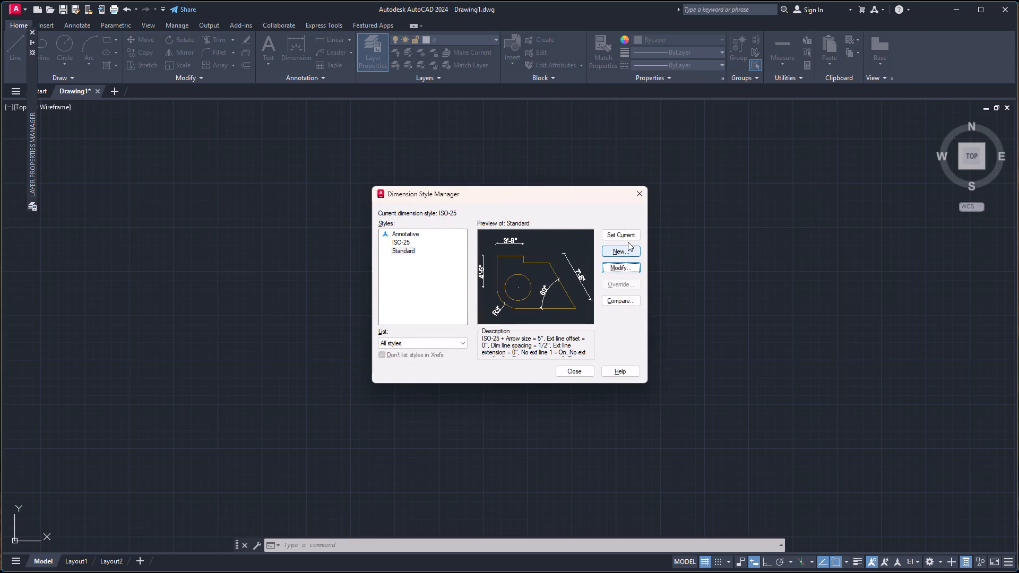
Make the Standard dimension style current and close the style manager.
left_click(628, 237)
left_click(589, 366)
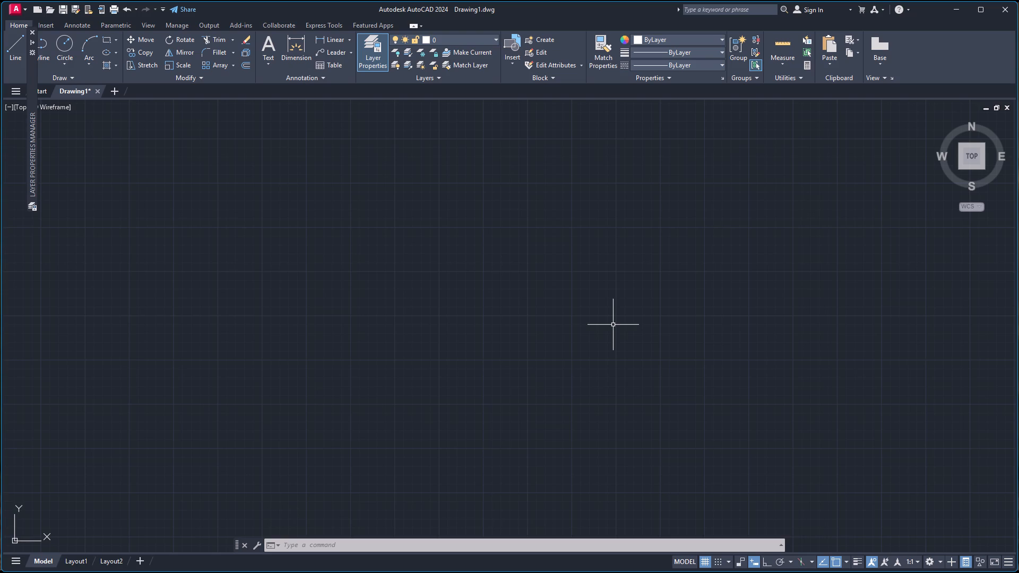
Create a layer named Walls, make it the current layer, and dismiss the layer manager.
left_click(377, 49)
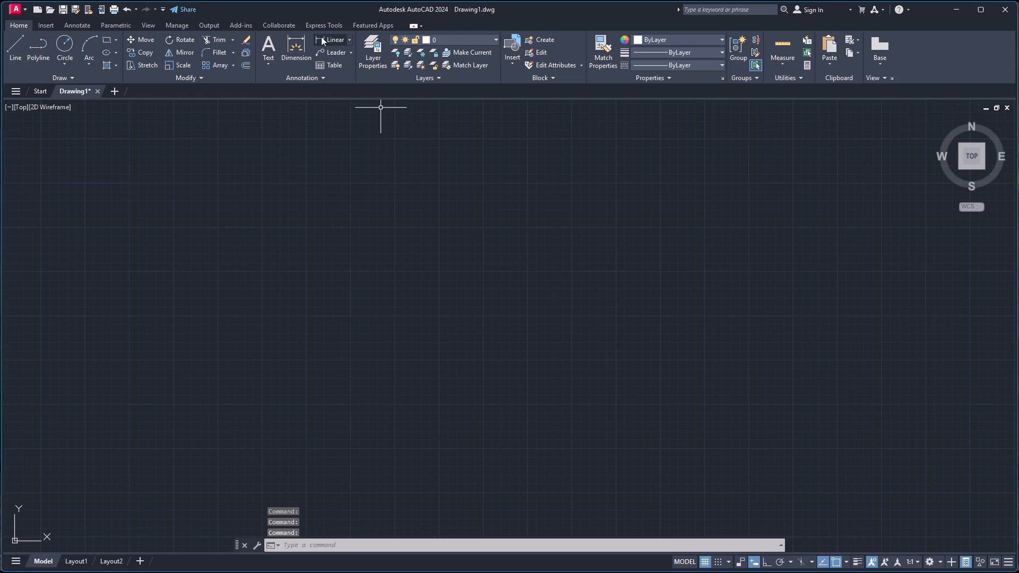
left_click(362, 40)
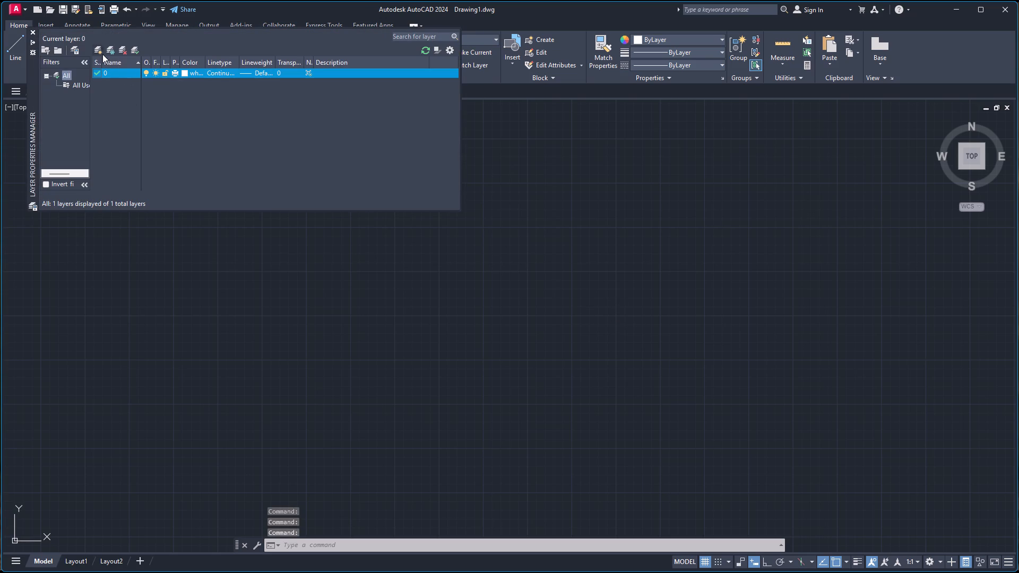
left_click(101, 49)
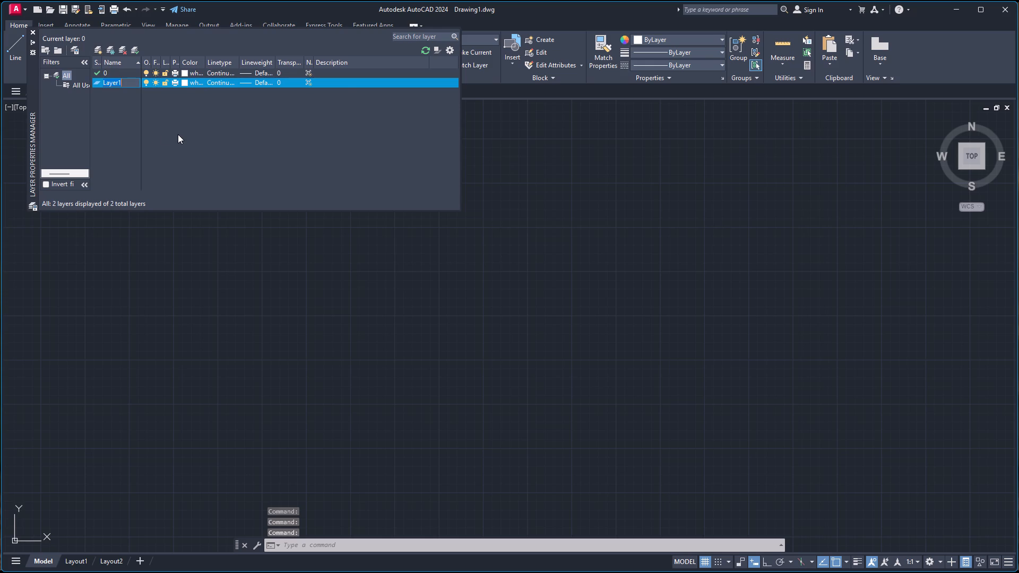
type("Walls")
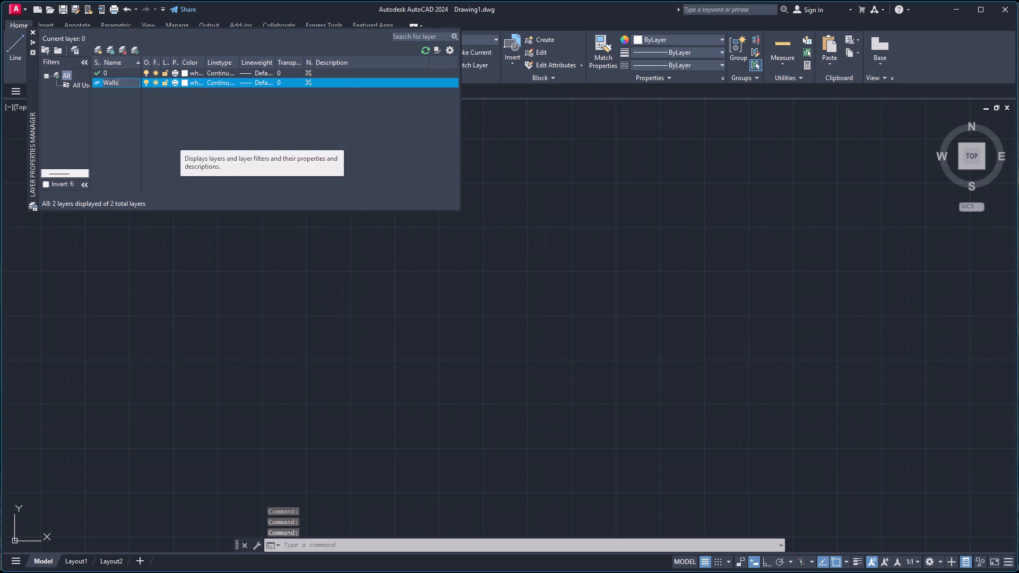
key("Return")
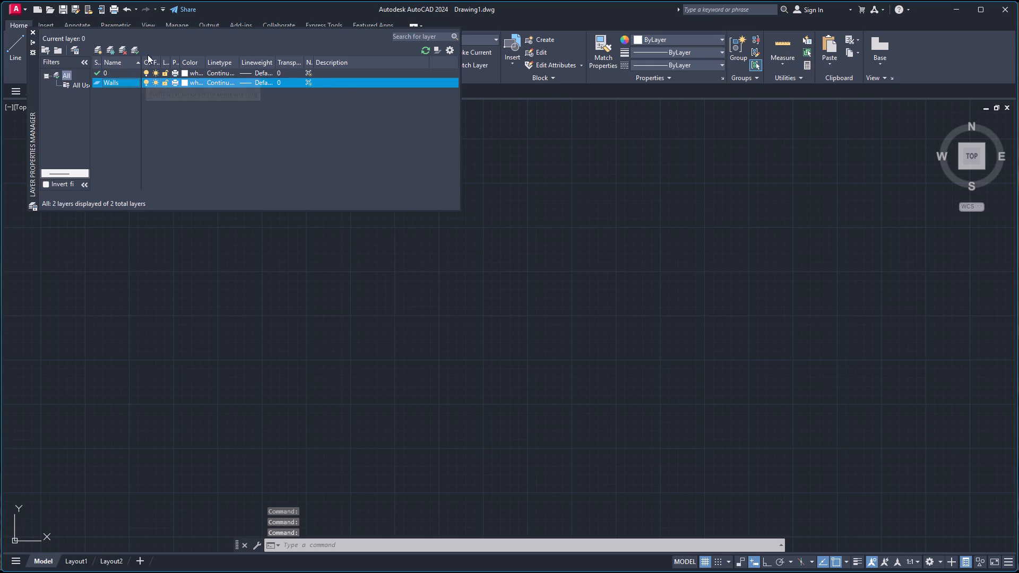
left_click(131, 49)
left_click(32, 41)
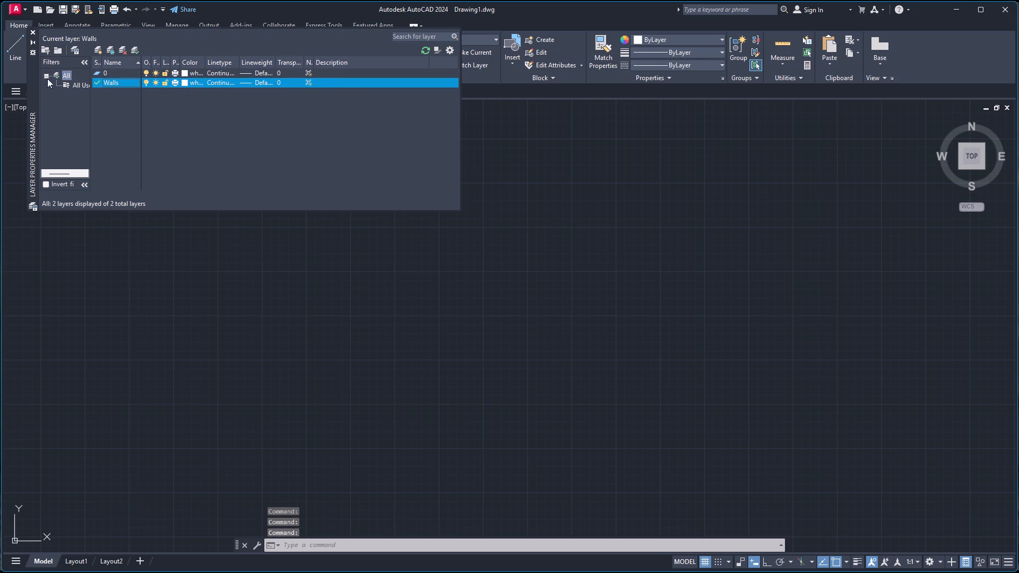
left_click(30, 40)
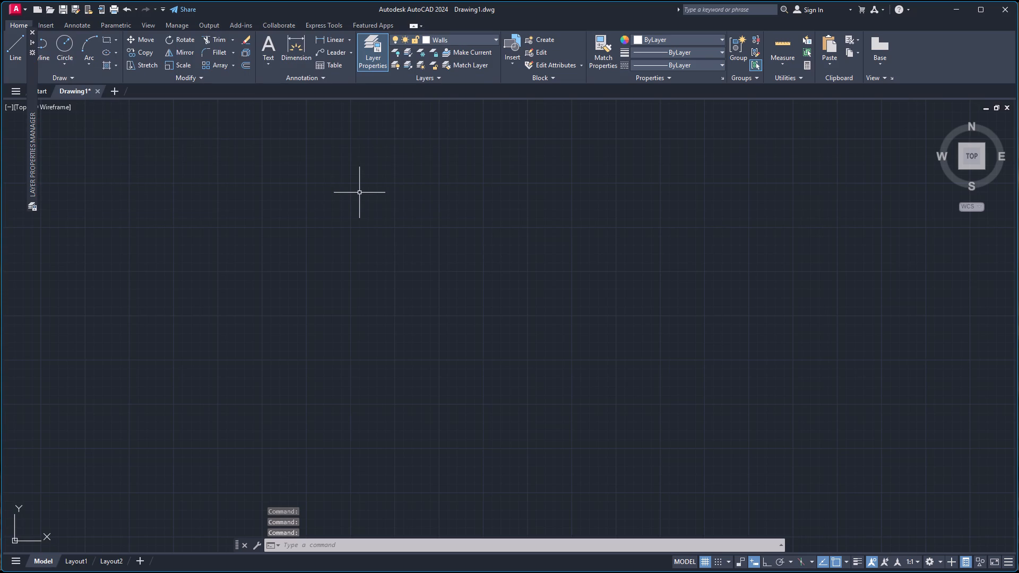
Turn Ortho on and draw a 33' horizontal line as the outer face of the top wall.
key("l")
key("Return")
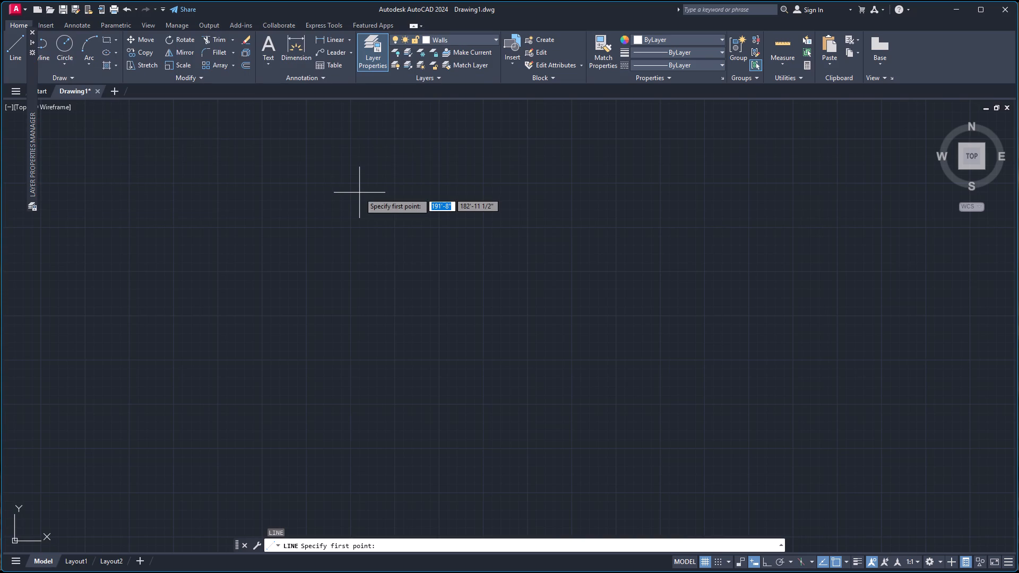
left_click(296, 192)
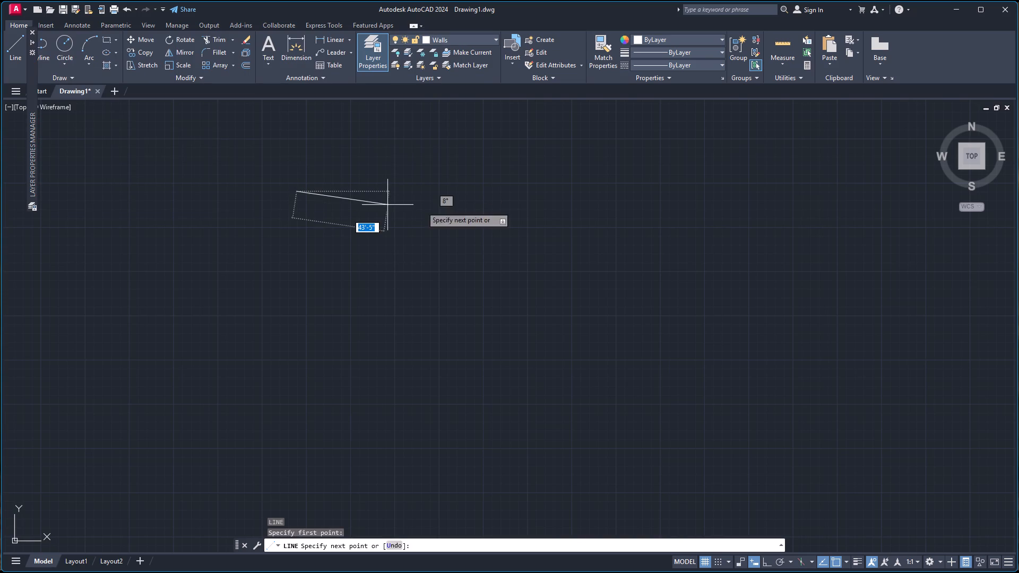
key("F8")
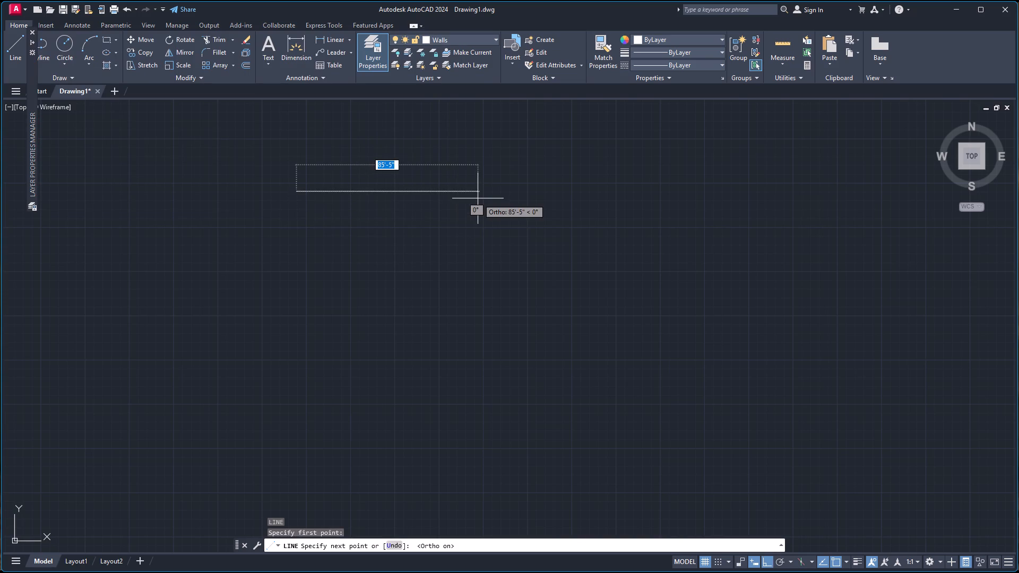
scroll(455, 202, "down", 2)
scroll(455, 202, "up", 3)
scroll(379, 192, "up", 1)
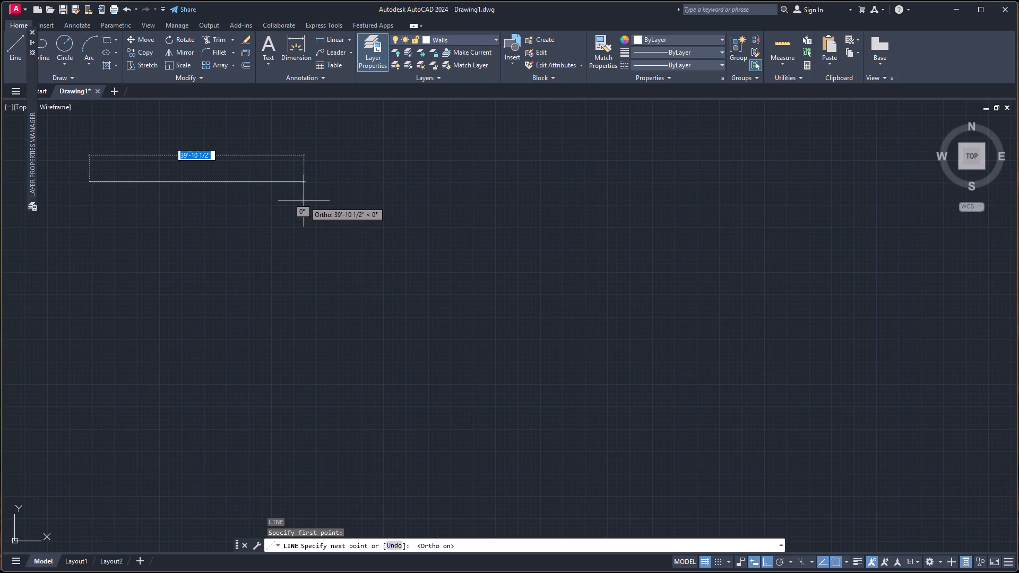
type("33'")
key("Return")
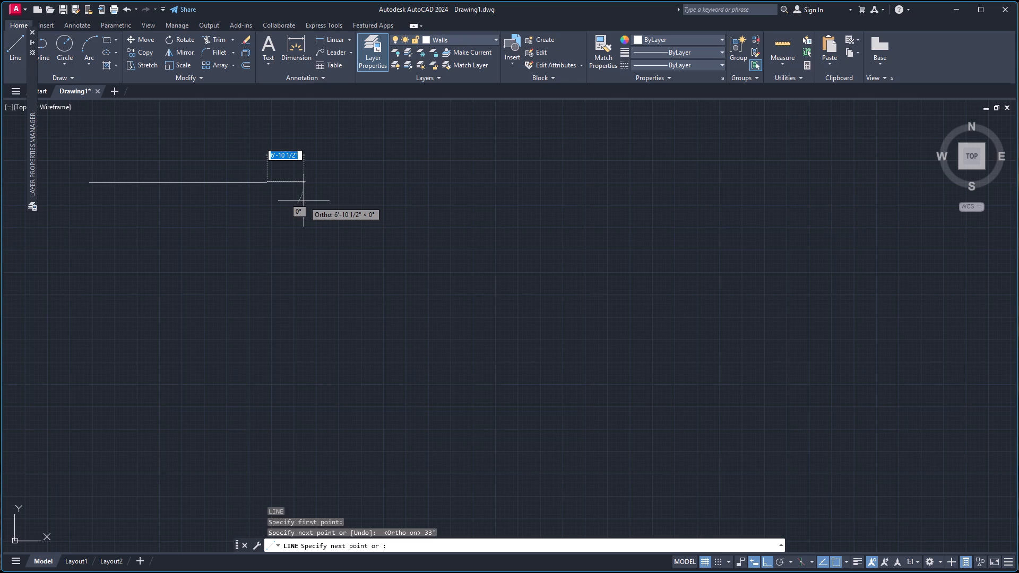
key("Escape")
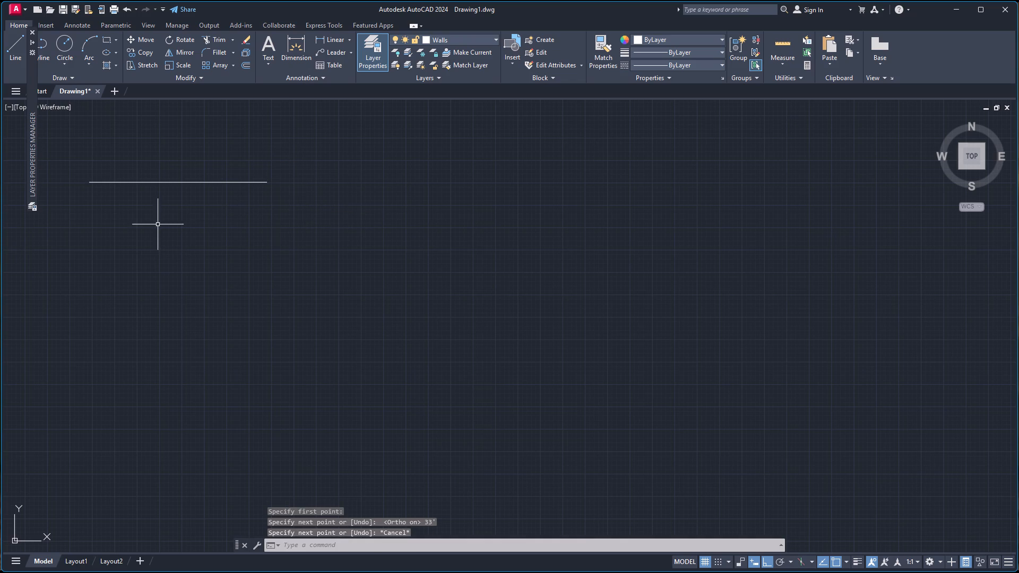
Draw a 47' vertical line straight down from the left end of the horizontal wall line.
key("space")
left_click(90, 183)
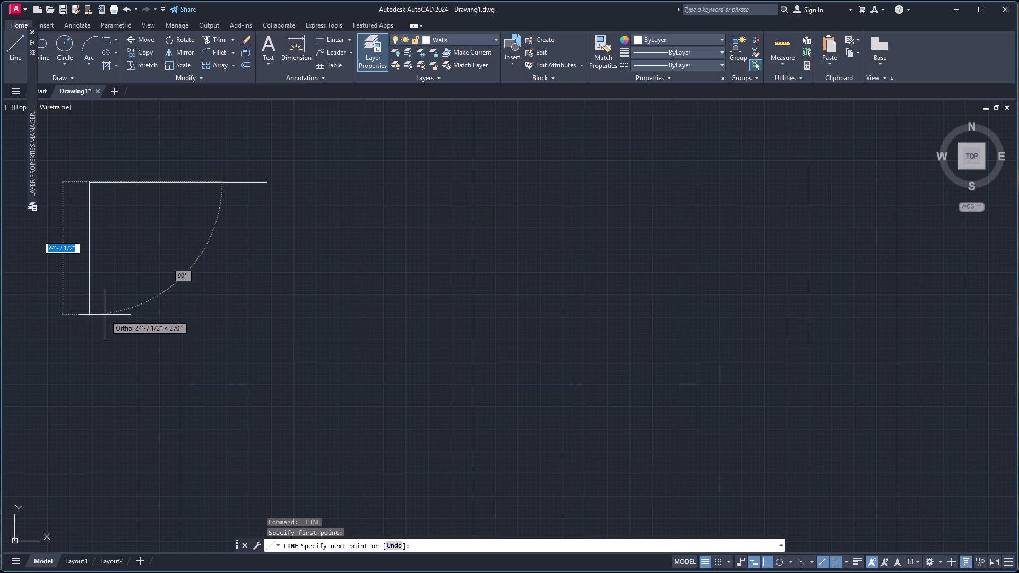
type("47")
key("Return")
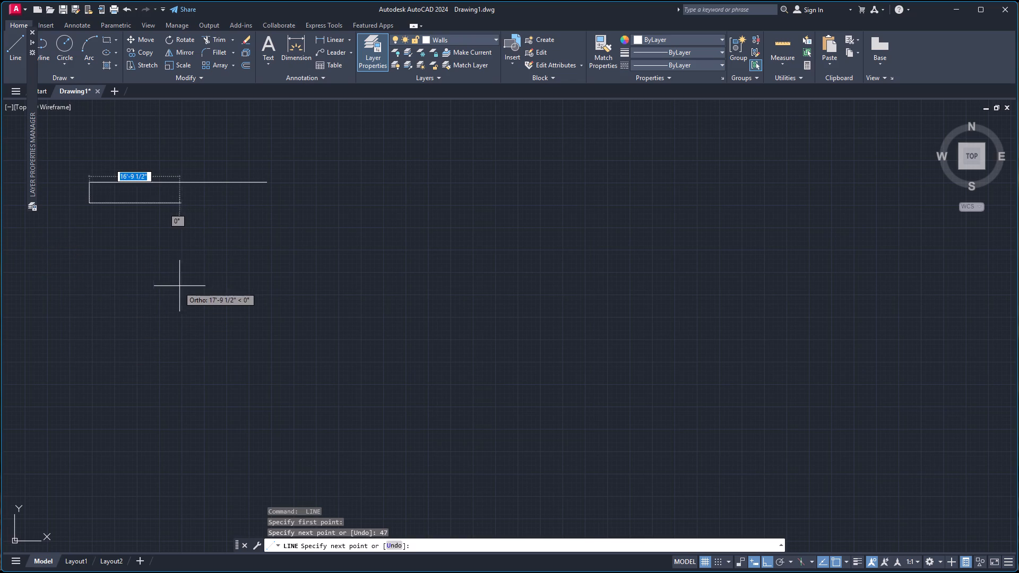
key("ctrl+z")
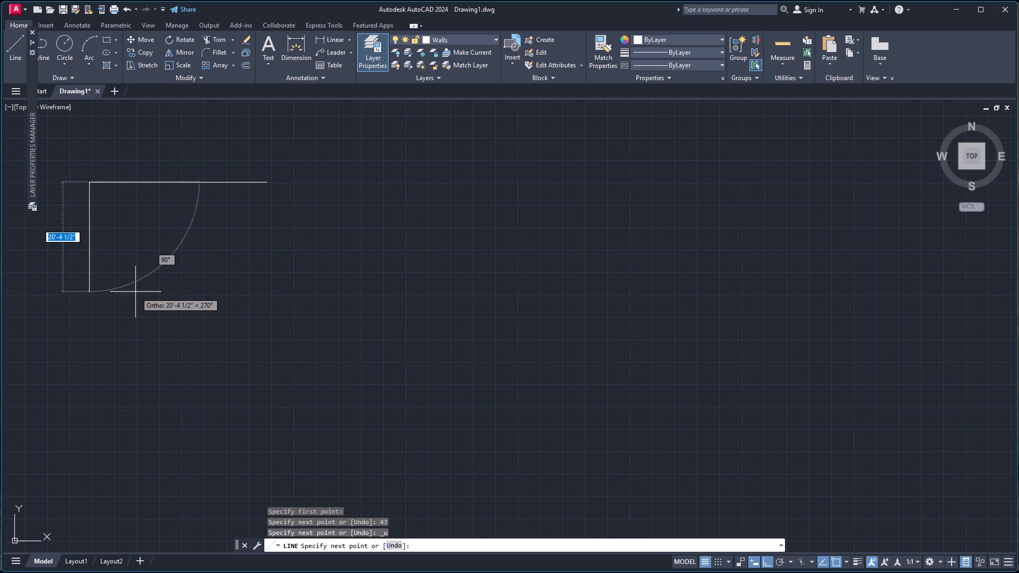
type("47'")
key("Return")
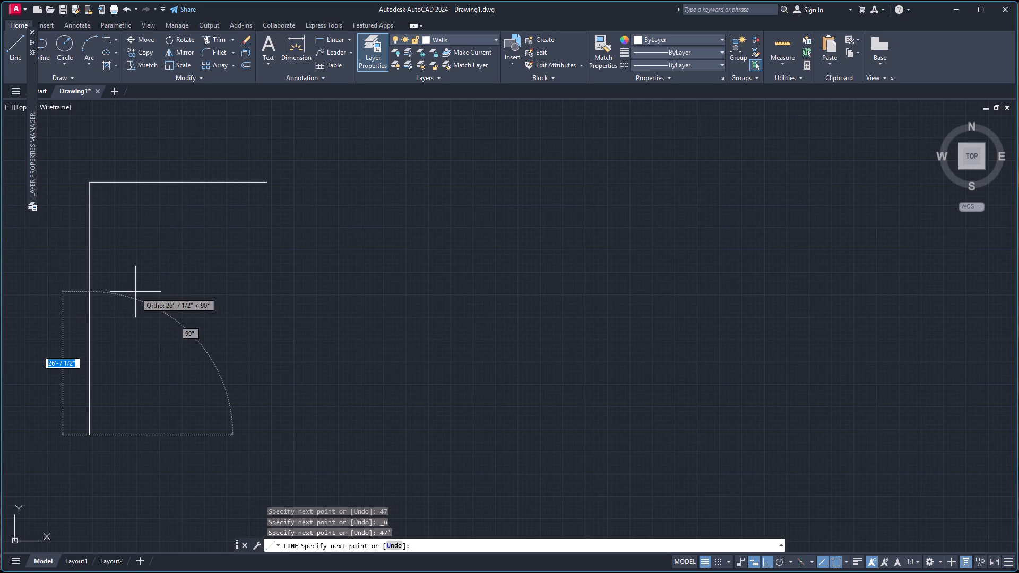
key("space")
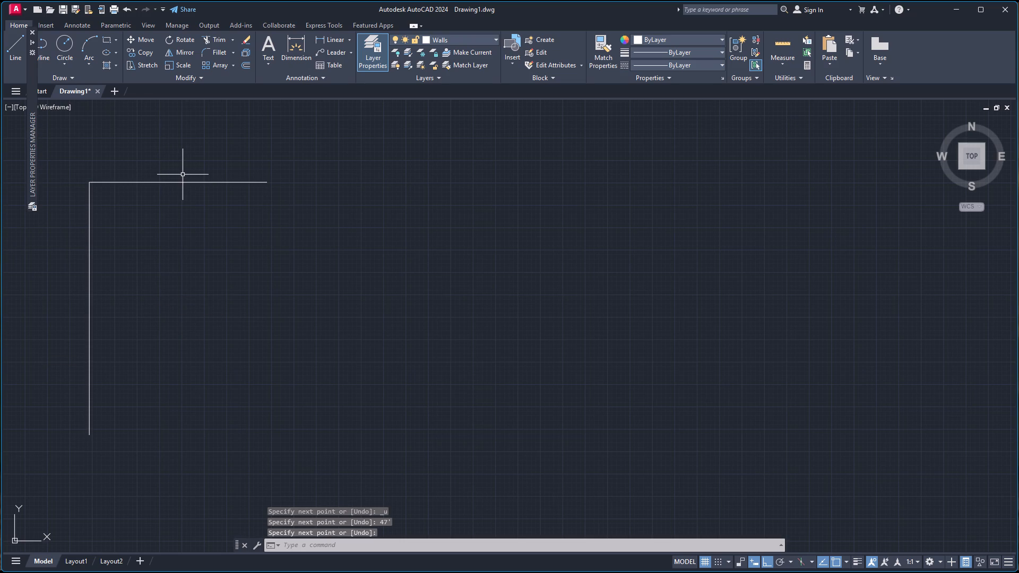
Offset the top and left wall lines 9" inward to give both exterior walls their thickness.
key("o")
key("Return")
key("Return")
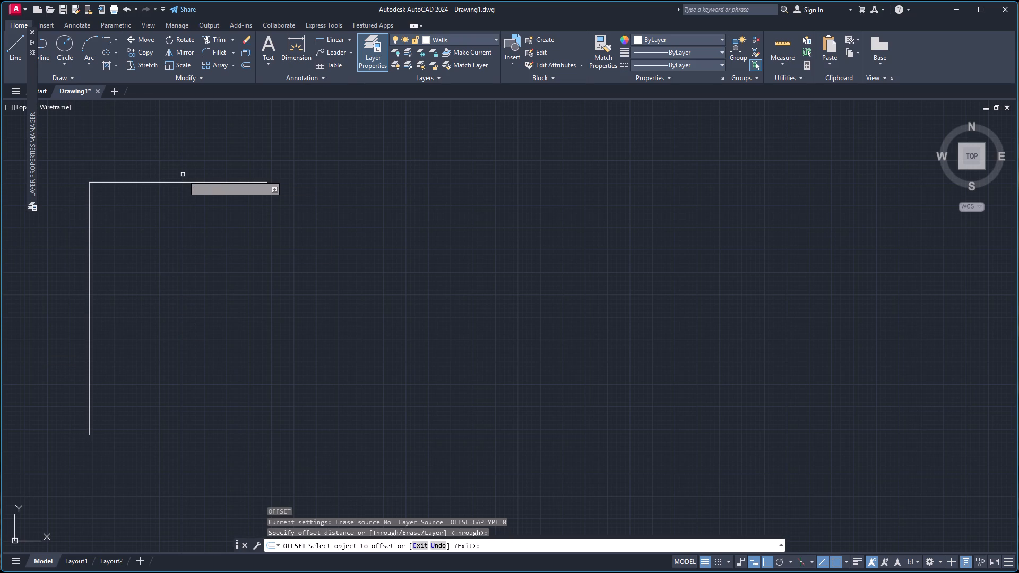
left_click(183, 180)
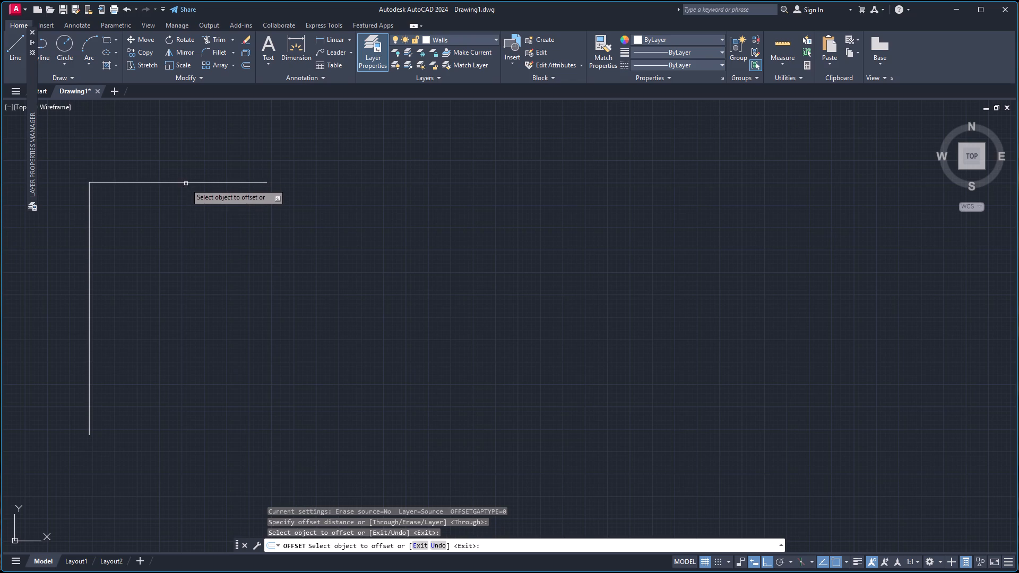
left_click(186, 184)
key("9")
key("Return")
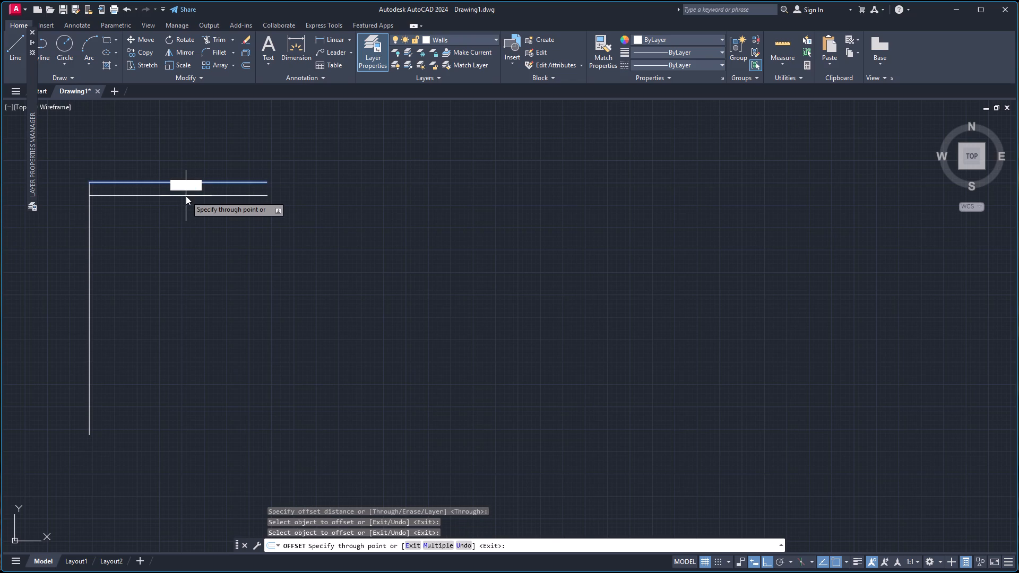
left_click(90, 252)
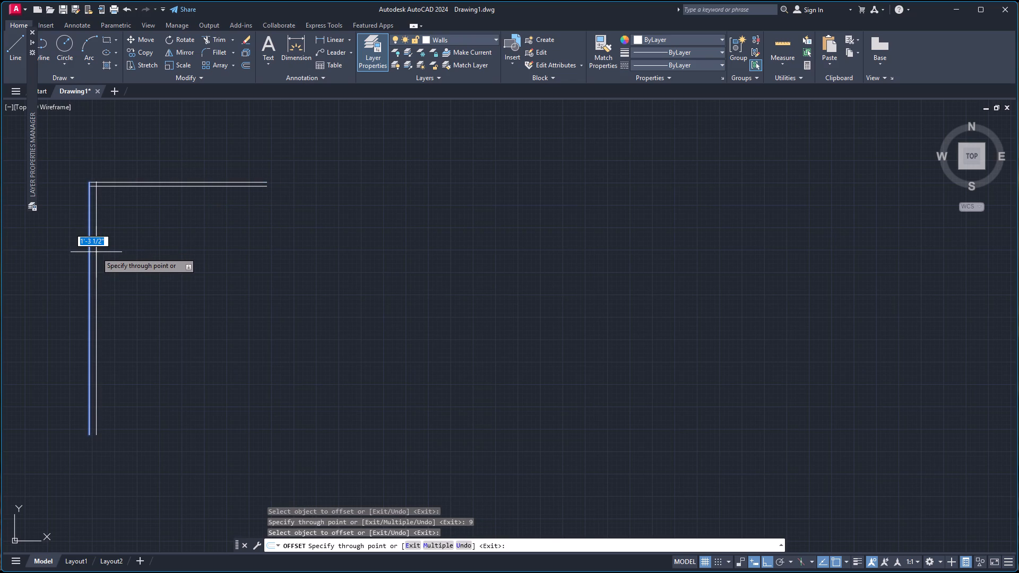
key("9")
key("Return")
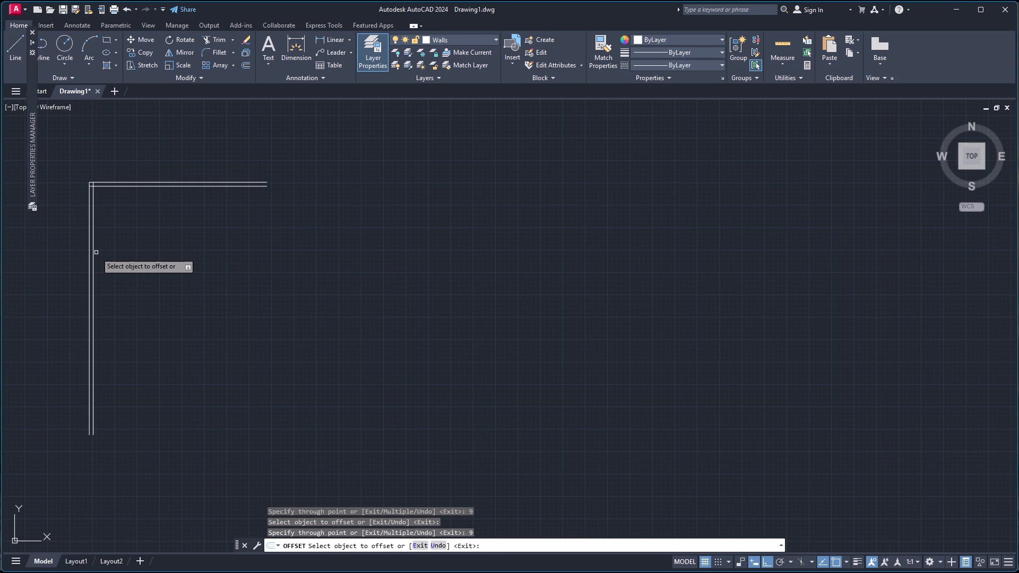
Offset the inner face of the left wall 13'-6" into the plan for the first partition line.
scroll(97, 253, "down", 3)
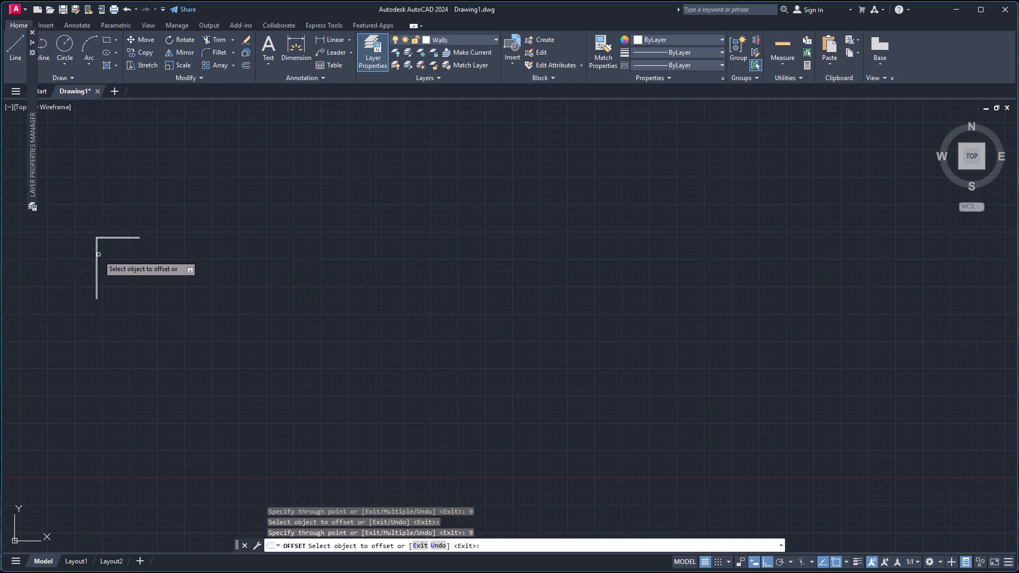
scroll(16, 257, "up", 3)
scroll(315, 245, "up", 1)
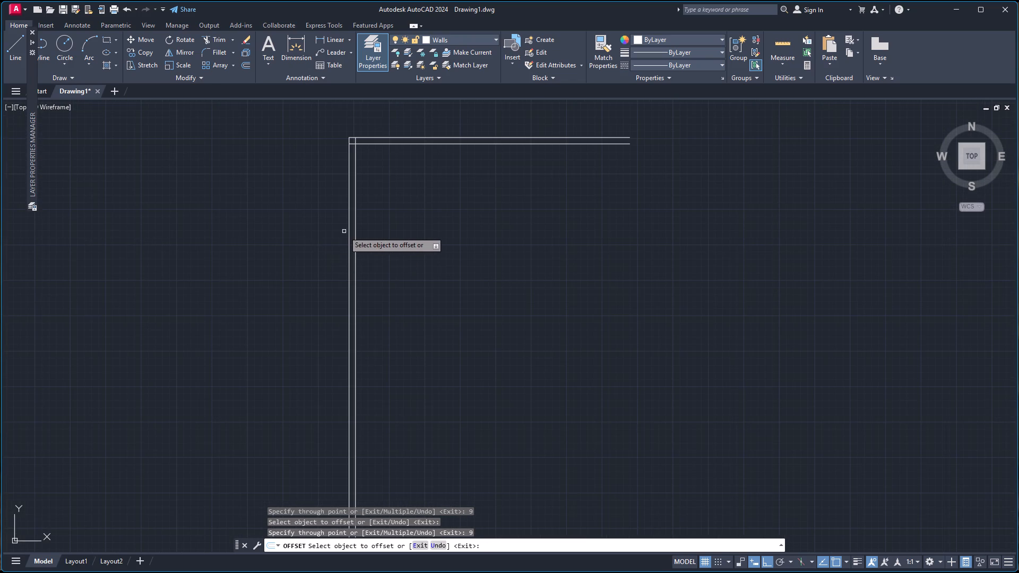
scroll(344, 231, "up", 1)
scroll(383, 191, "down", 1)
scroll(401, 138, "up", 1)
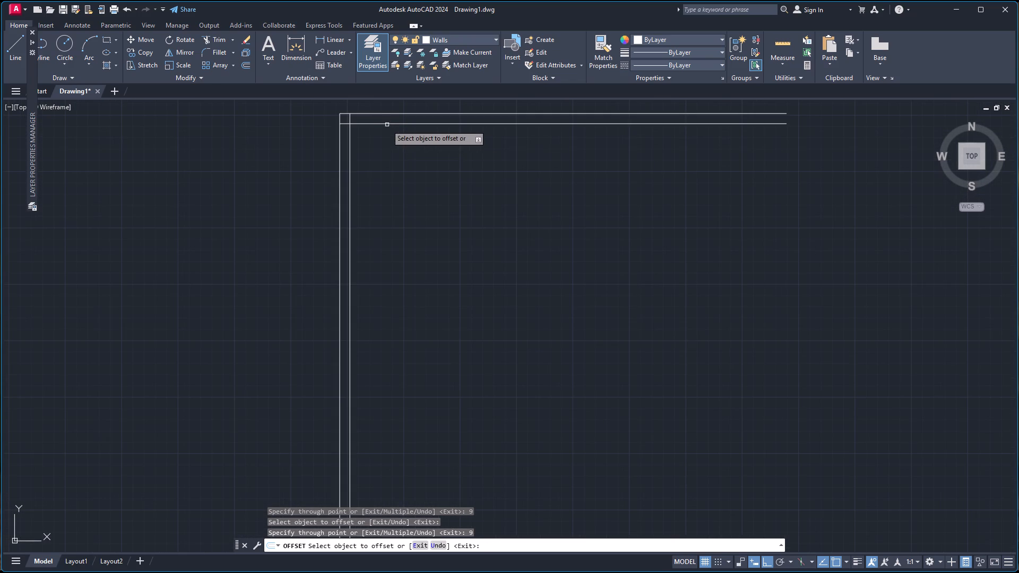
scroll(380, 124, "up", 1)
scroll(400, 135, "down", 1)
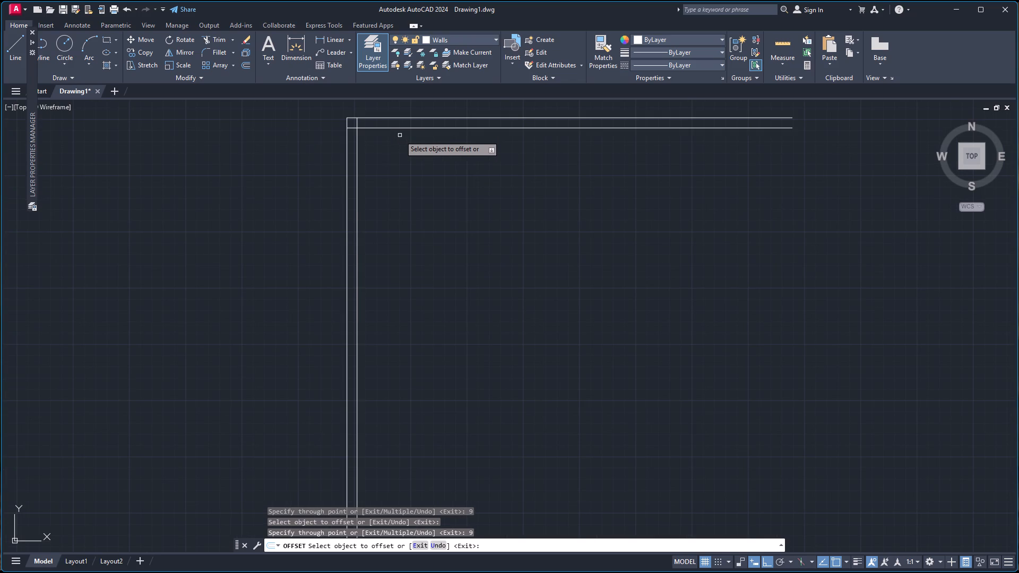
left_click(356, 199)
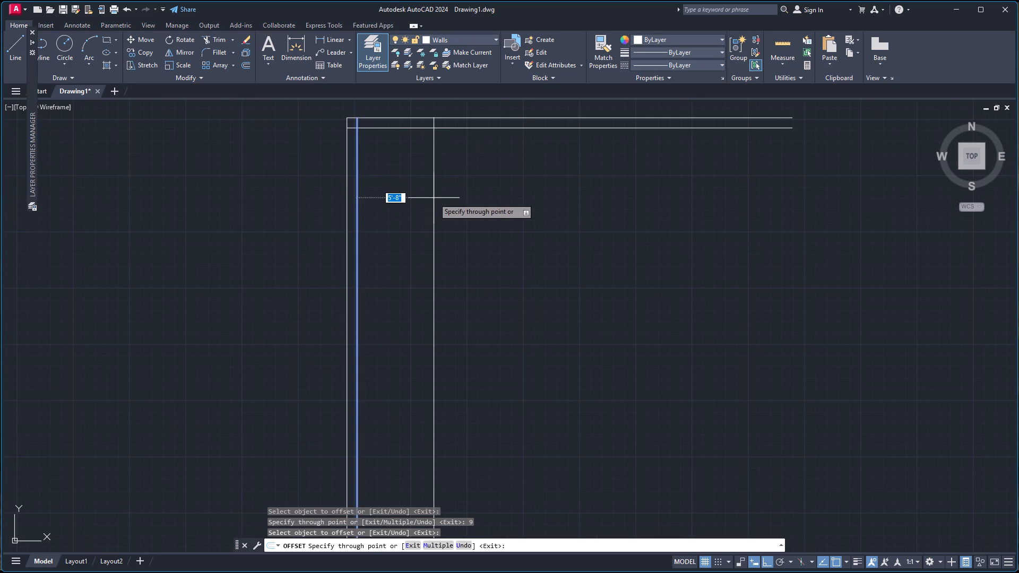
type("13'-6")
key("Return")
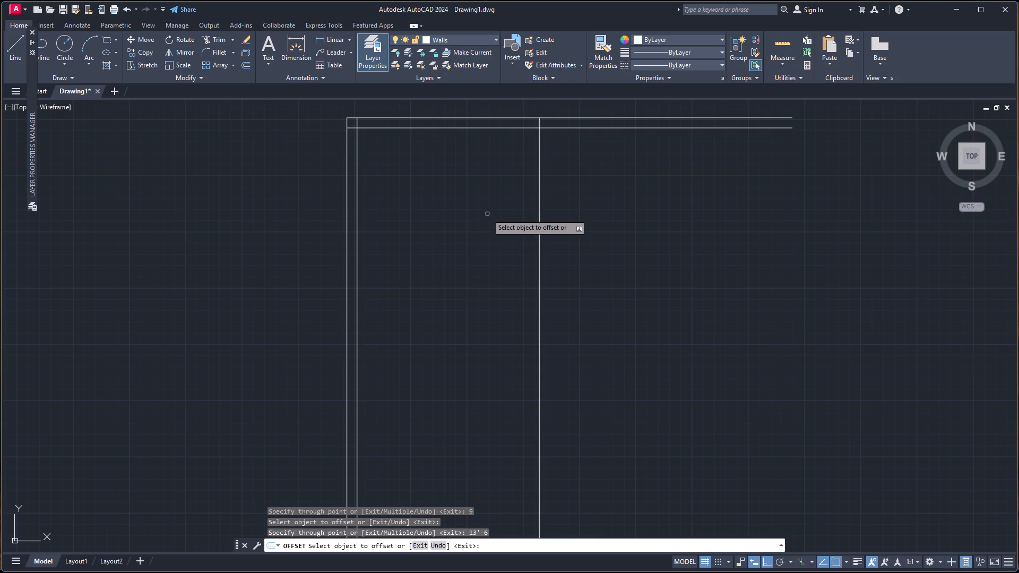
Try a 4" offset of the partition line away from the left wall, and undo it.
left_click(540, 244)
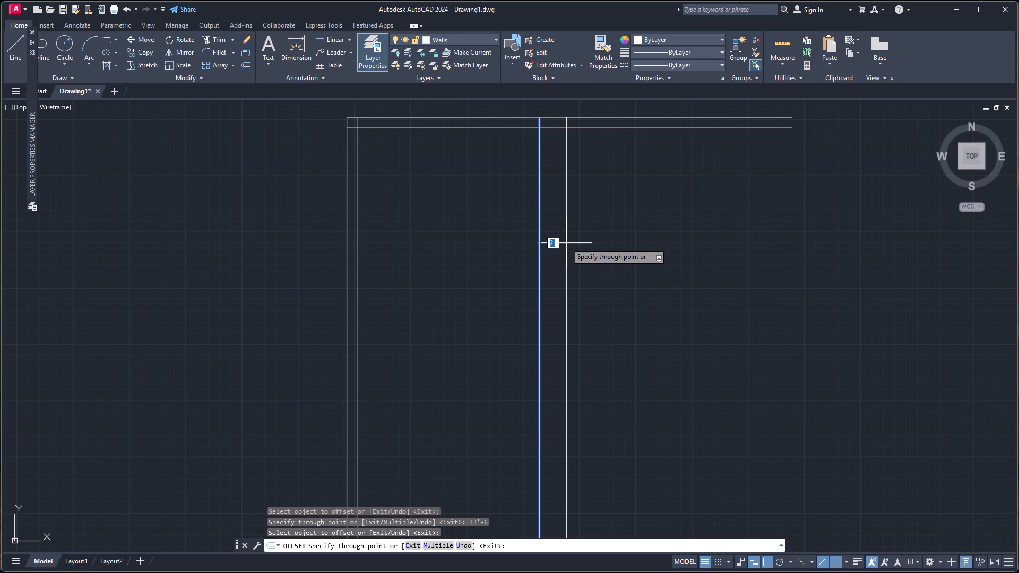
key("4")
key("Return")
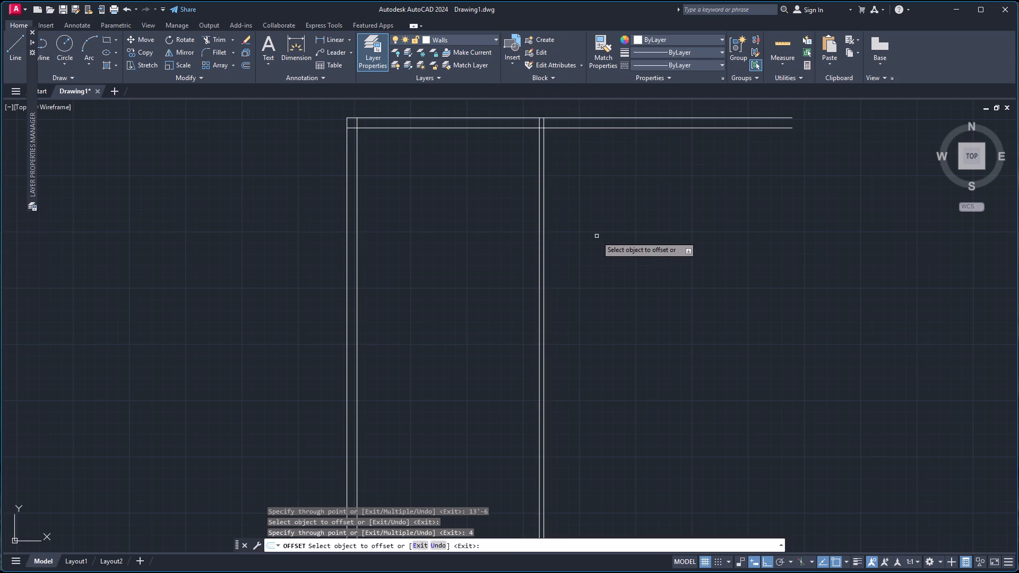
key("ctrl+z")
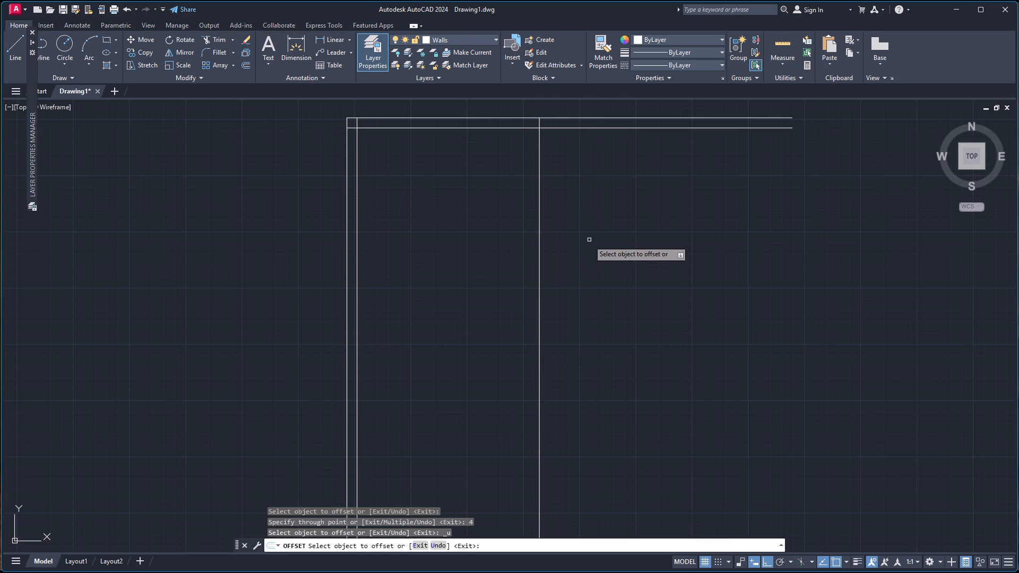
Offset the partition line 4.5" away from the left wall to form the partition's thickness.
left_click(540, 268)
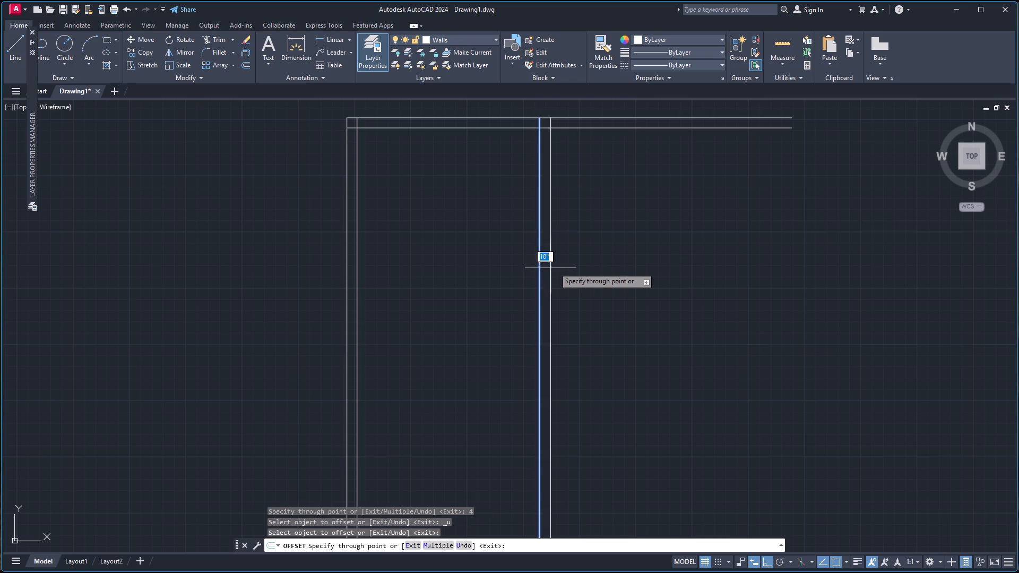
type("4.5")
key("Return")
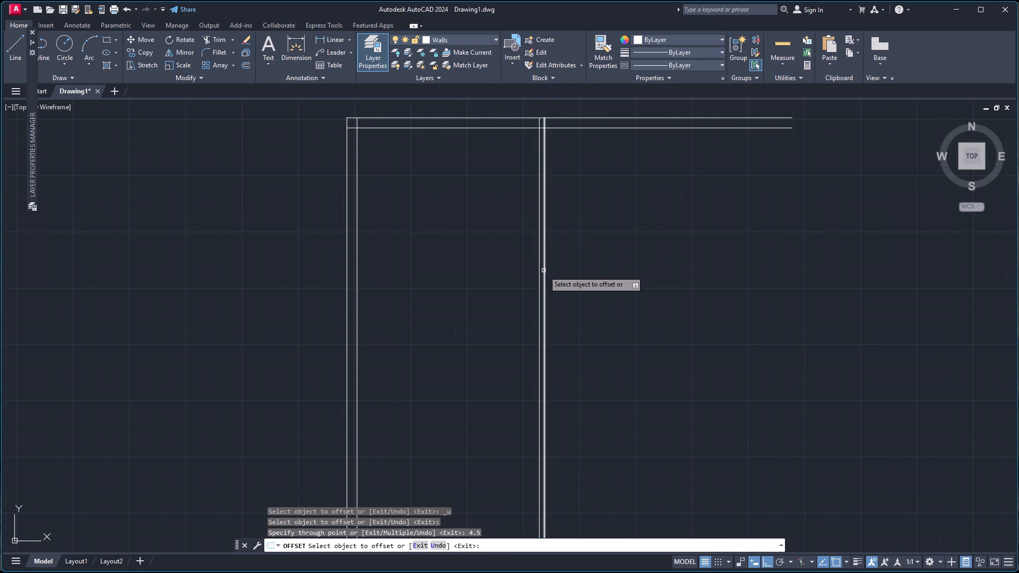
Form the second partition by offsetting the first partition's right face 4'-6" to the right and that new line another 4.5".
left_click(543, 271)
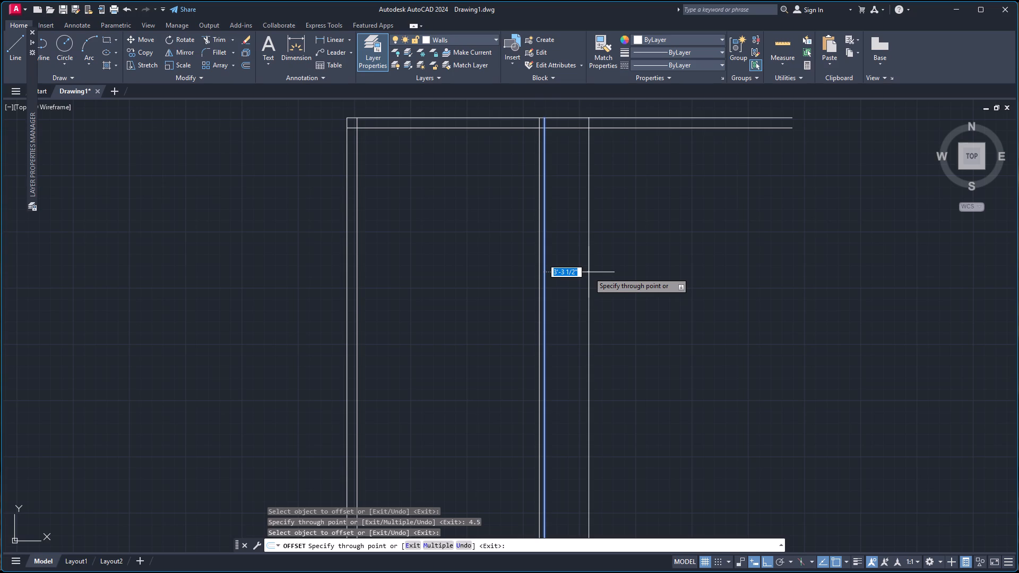
key("4")
type("'-6")
key("Return")
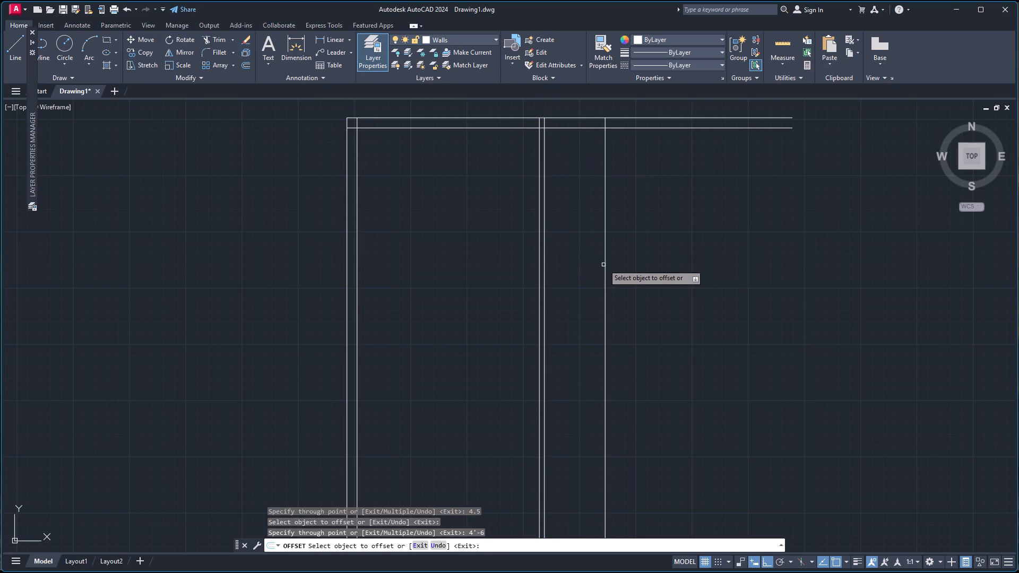
left_click(605, 267)
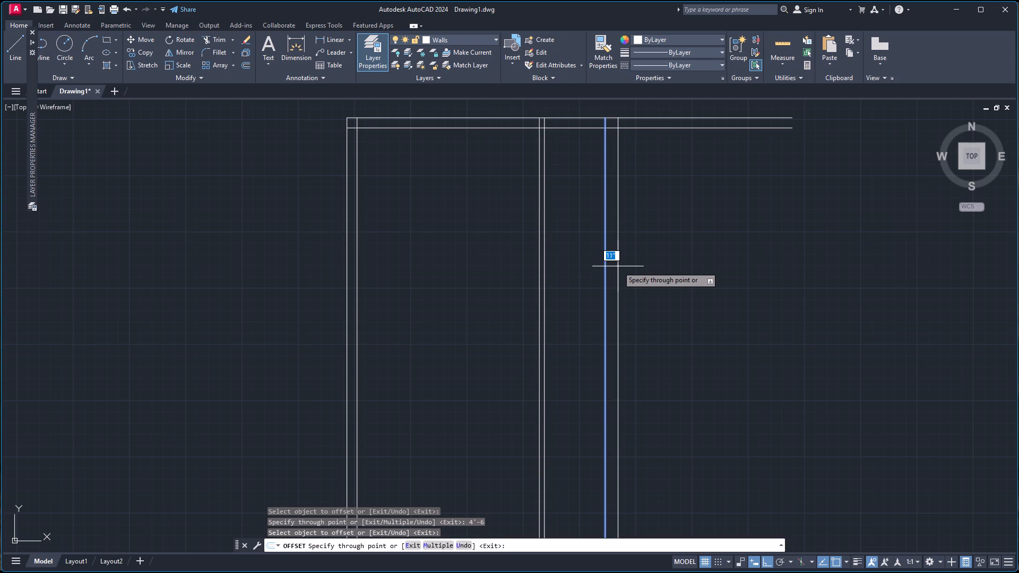
type("4.5")
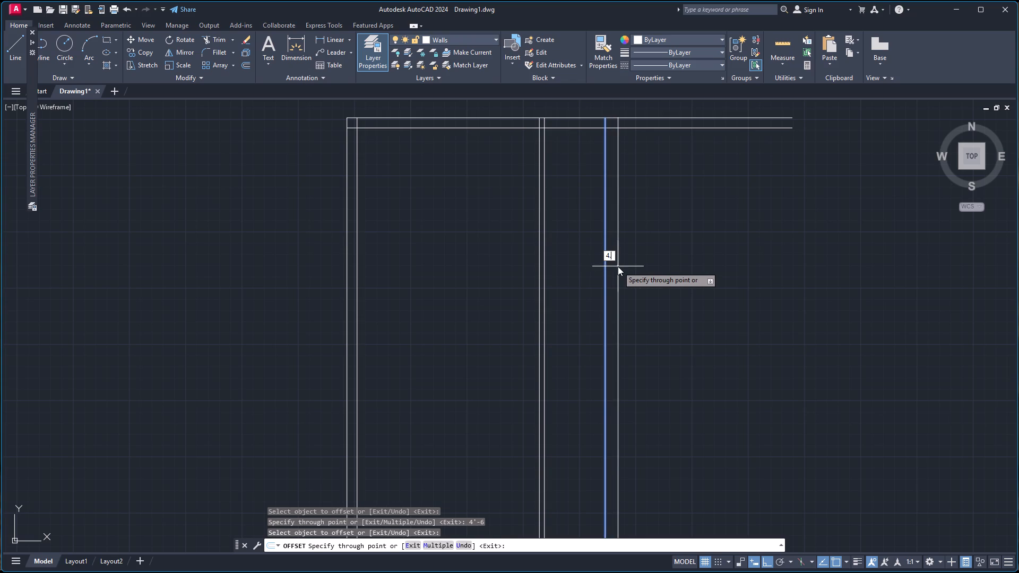
key("Return")
Offset the second partition's right face 12'-6" to the right for the inner face of the right wall.
left_click(611, 276)
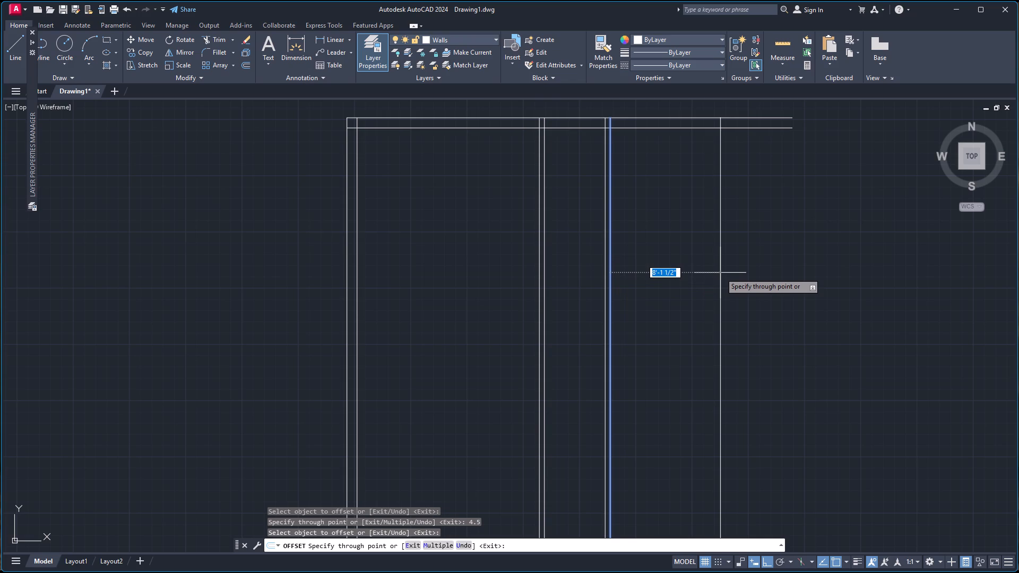
type("12")
type("'-")
key("6")
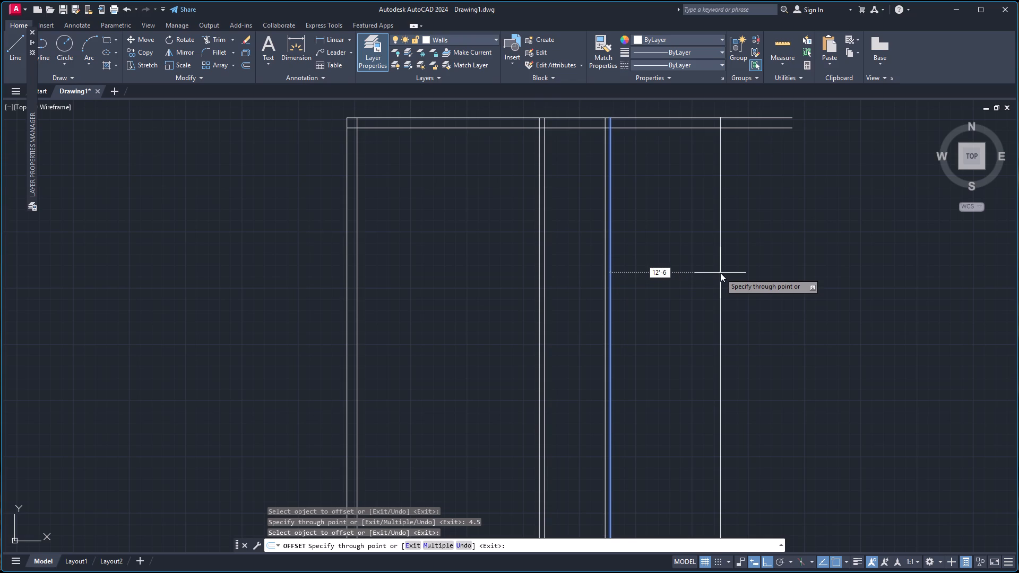
key("Return")
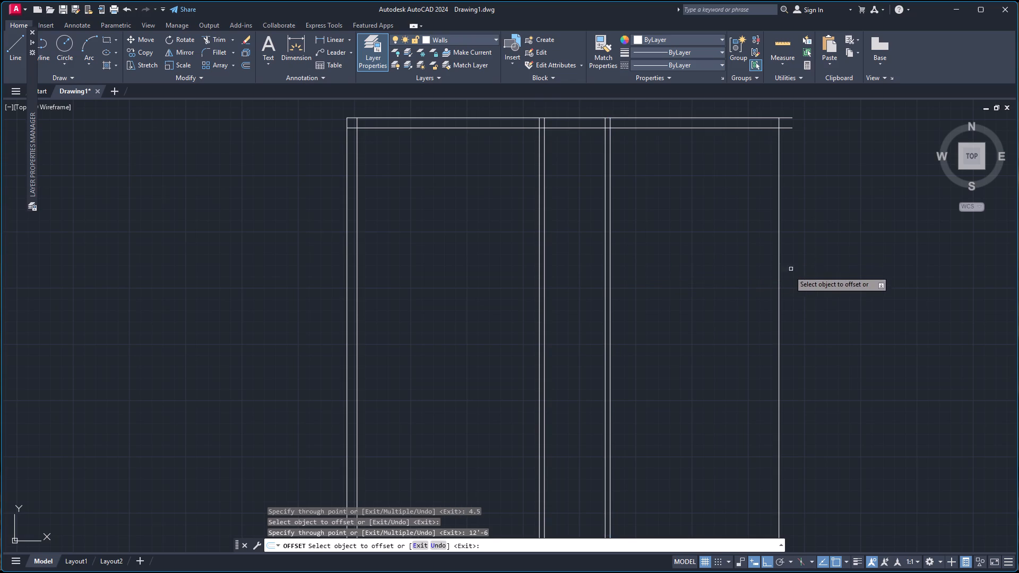
Offset the right wall's inner face outward to give the wall its thickness.
left_click(779, 283)
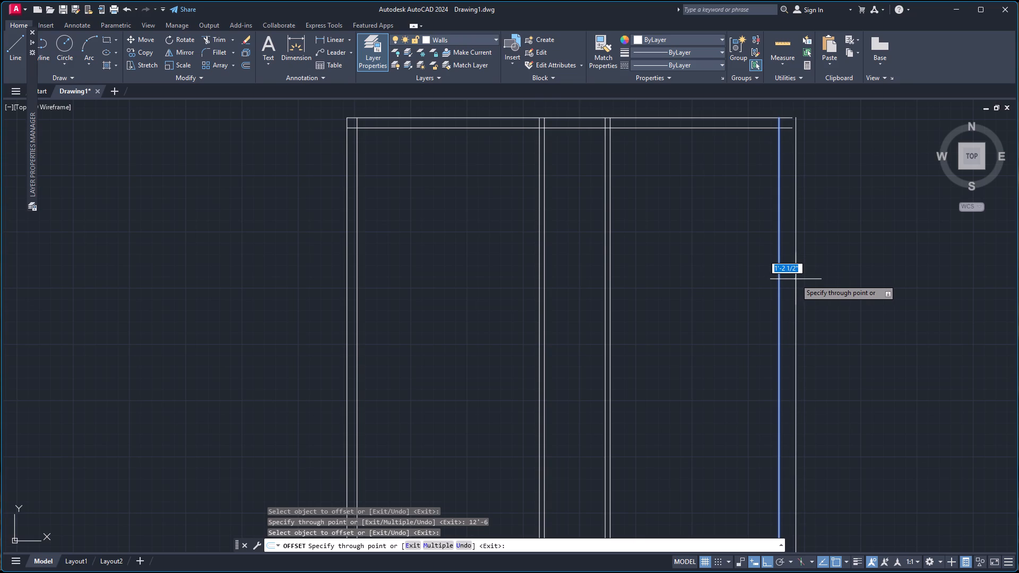
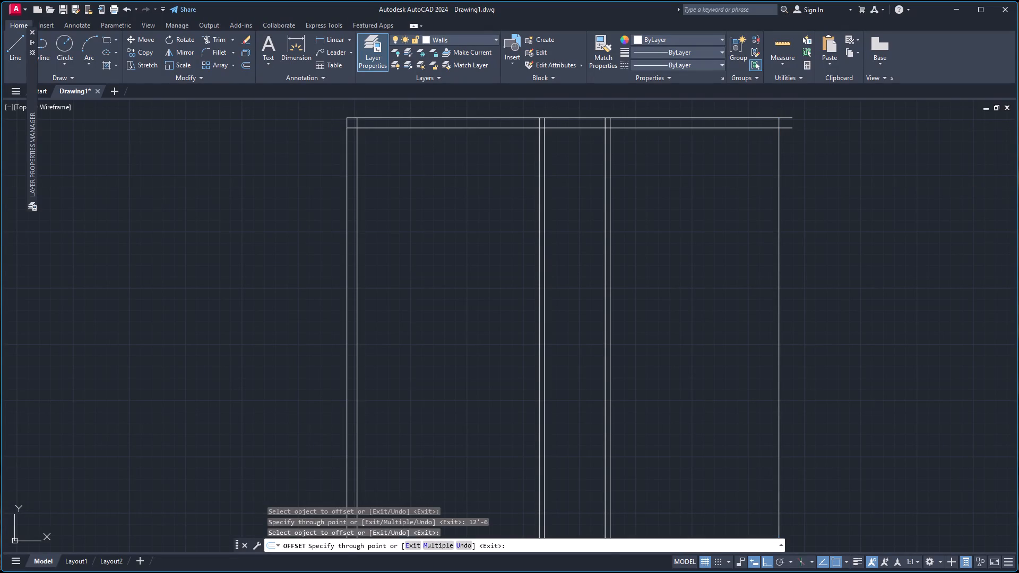
Erase the inner wall faces, both partitions and the right wall line, keeping only the outer top and left wall lines.
left_click(807, 318)
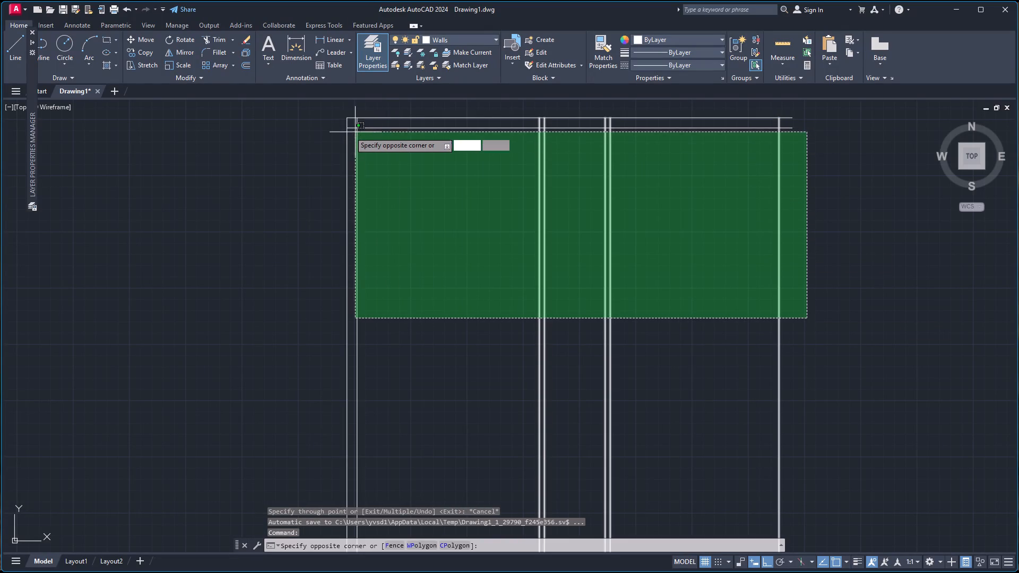
left_click(353, 127)
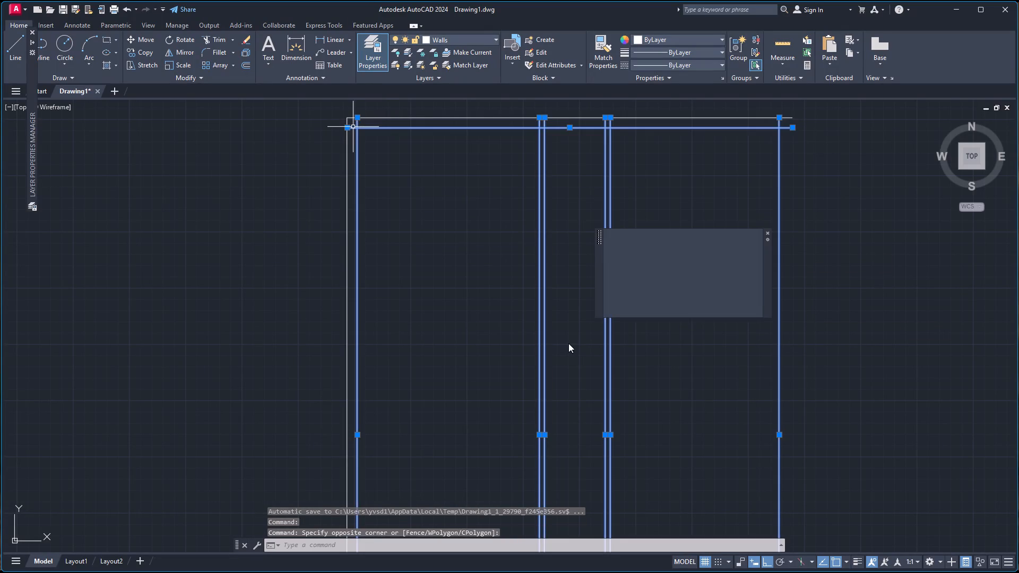
key("Delete")
Offset the outer top and left wall lines 10" inward to form the exterior wall thickness.
key("o")
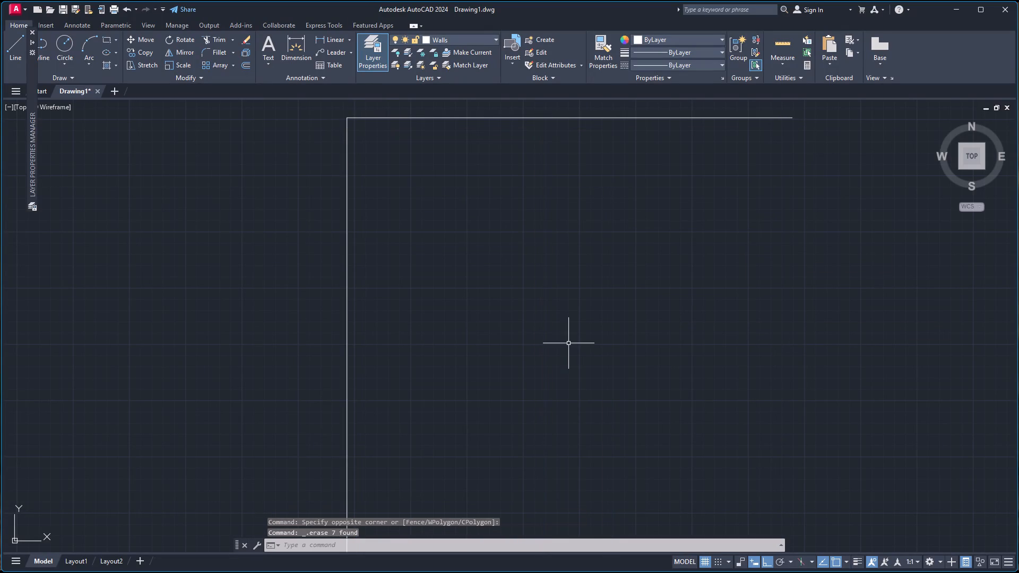
key("Return")
key("Return")
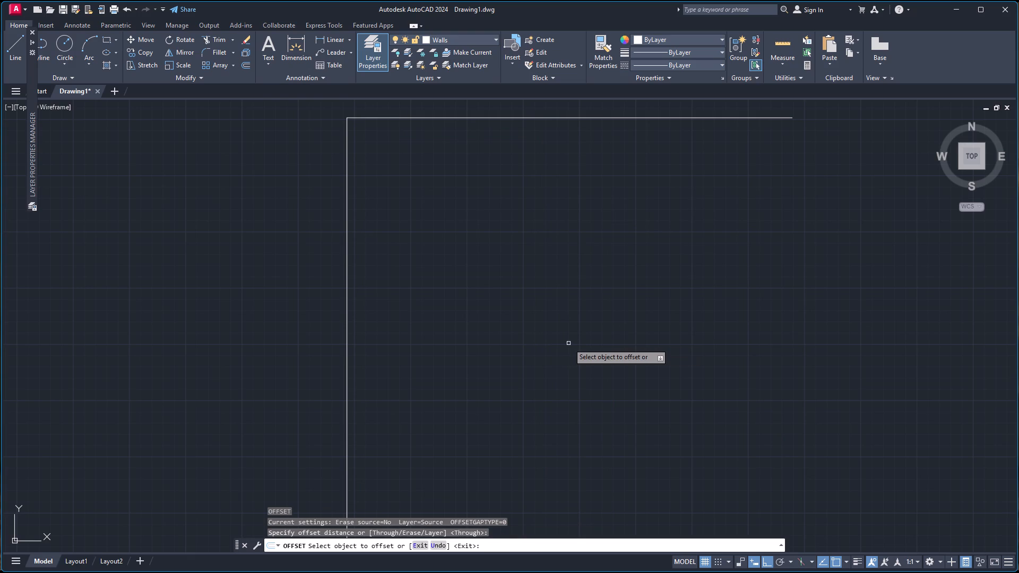
left_click(547, 118)
type("10")
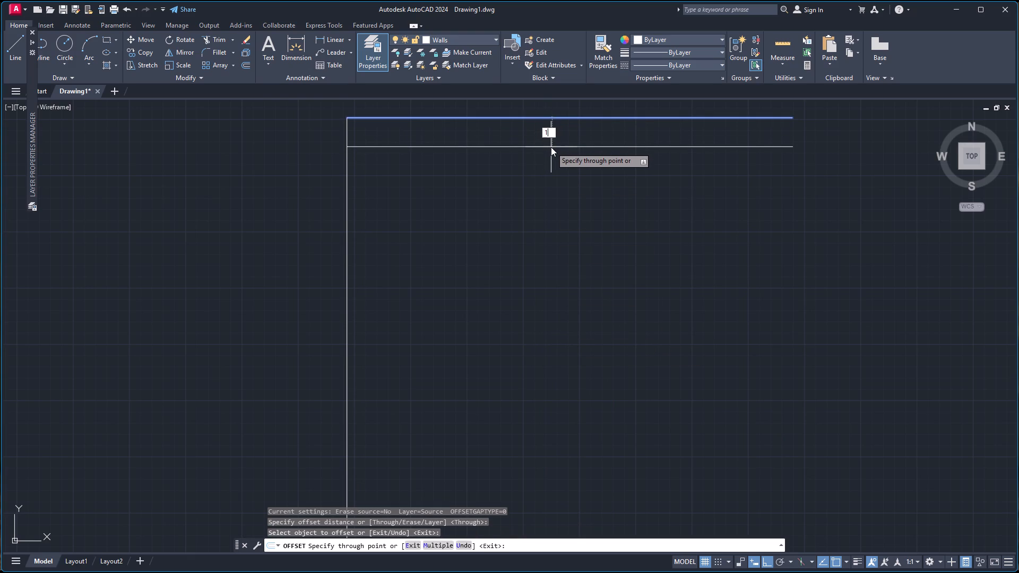
key("Return")
left_click(347, 231)
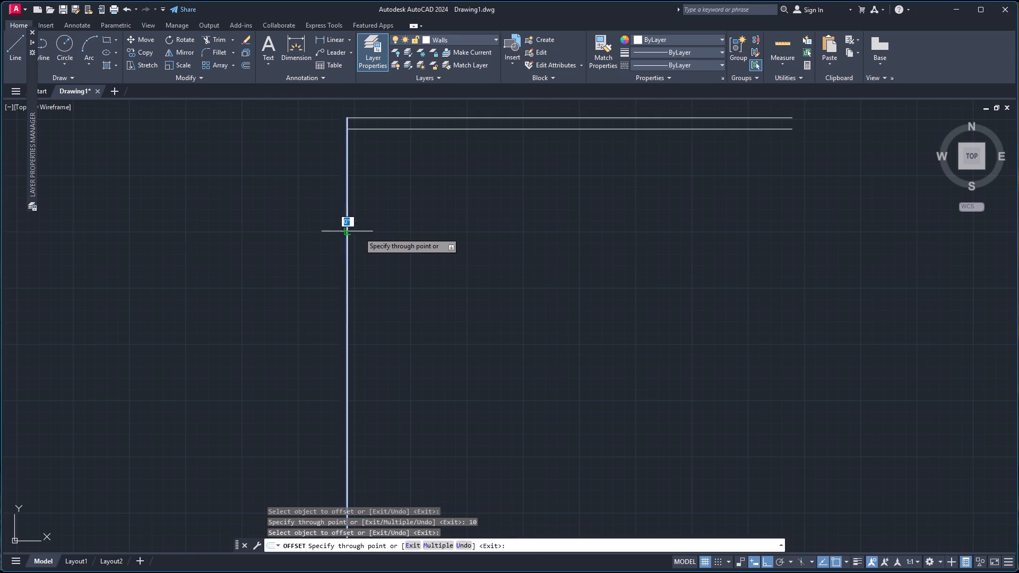
type("10")
key("Return")
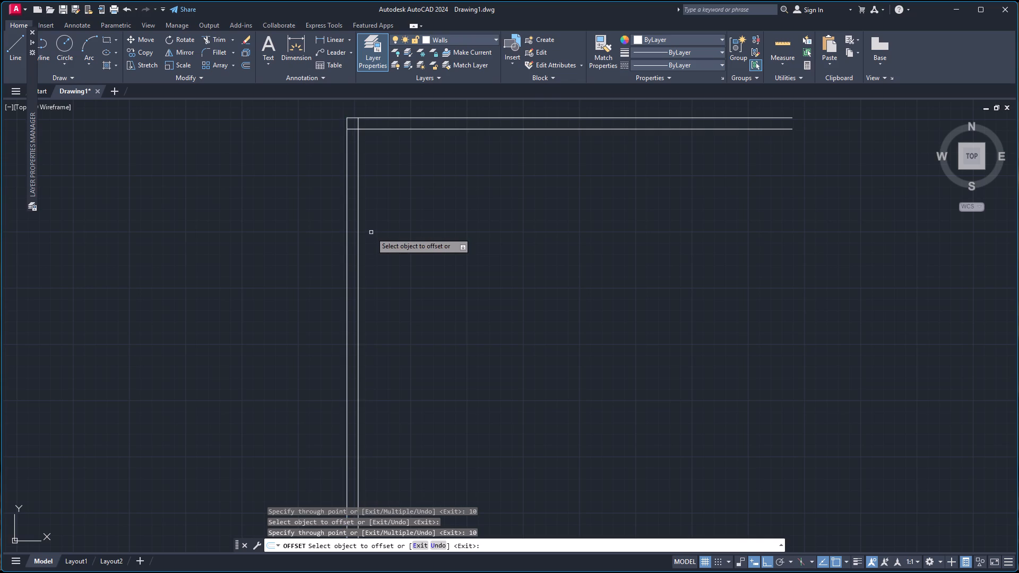
Form the first partition by offsetting the left wall's inner face 13'-6" to the right and that new line another 5".
left_click(358, 261)
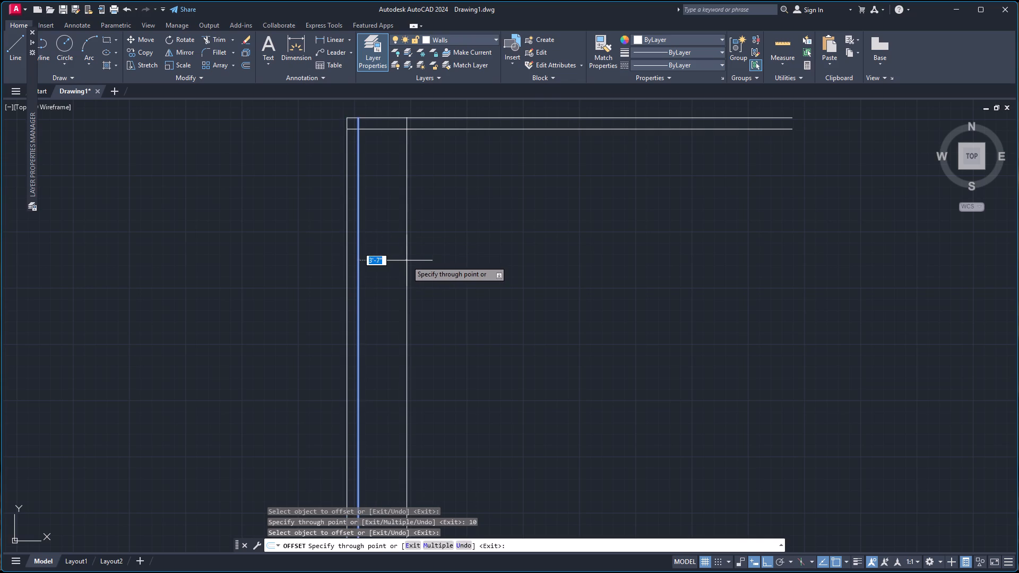
type("13'-6")
key("Return")
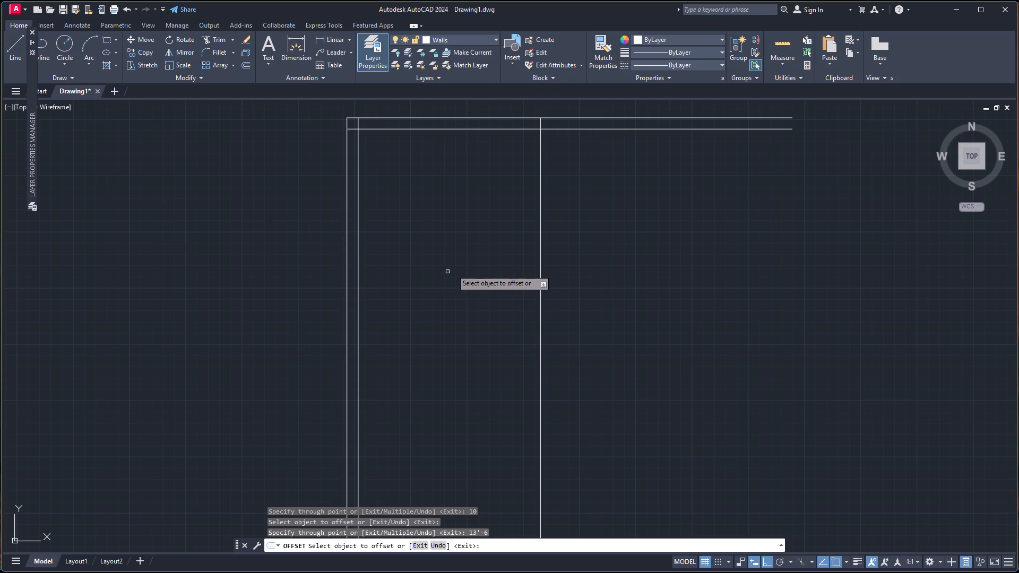
left_click(542, 279)
left_click(541, 282)
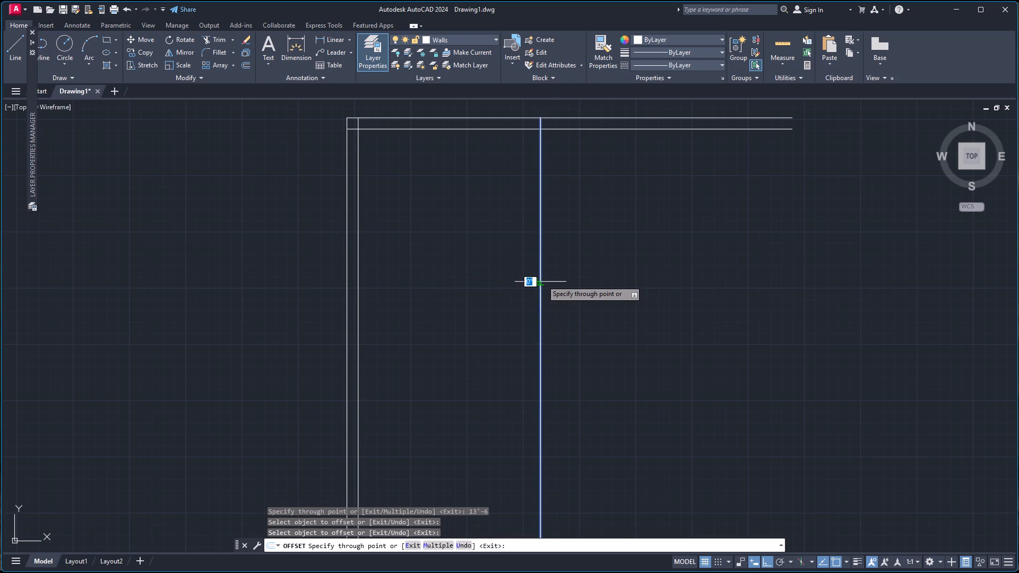
key("5")
key("Return")
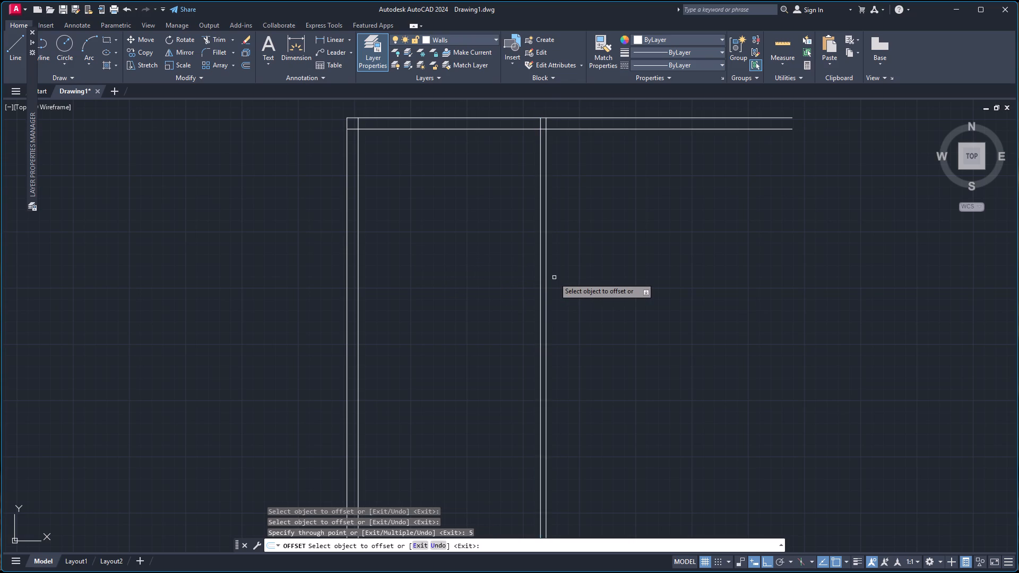
Form the second partition by offsetting the first partition's right face 4'-6" to the right and that new line another 5".
left_click(547, 281)
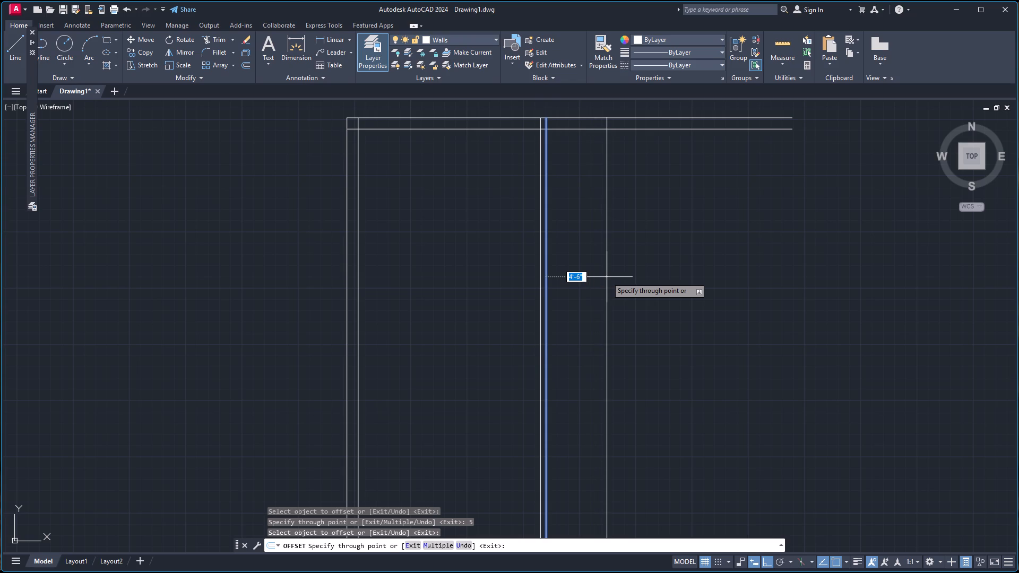
type("4'-6")
key("Return")
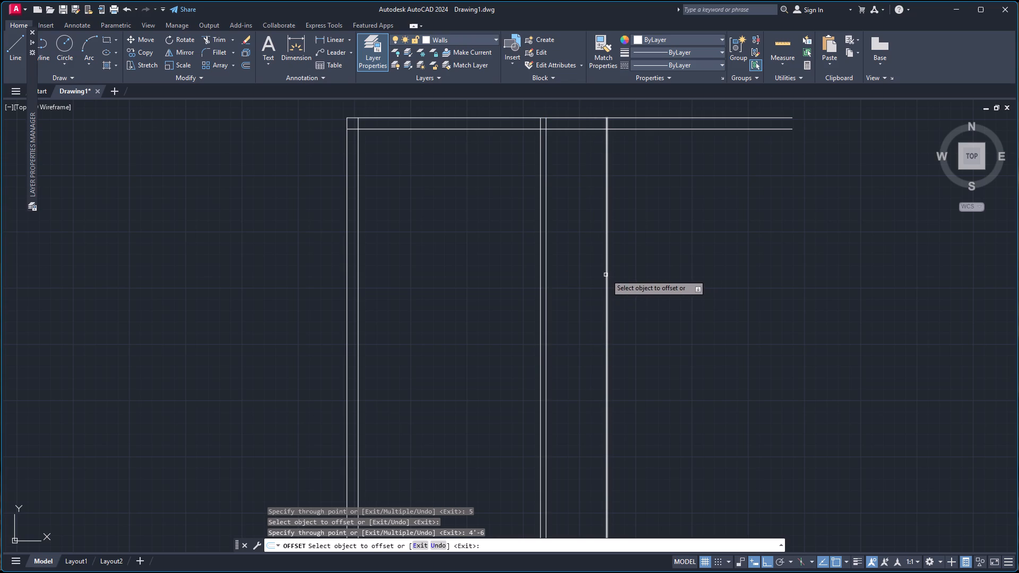
left_click(606, 274)
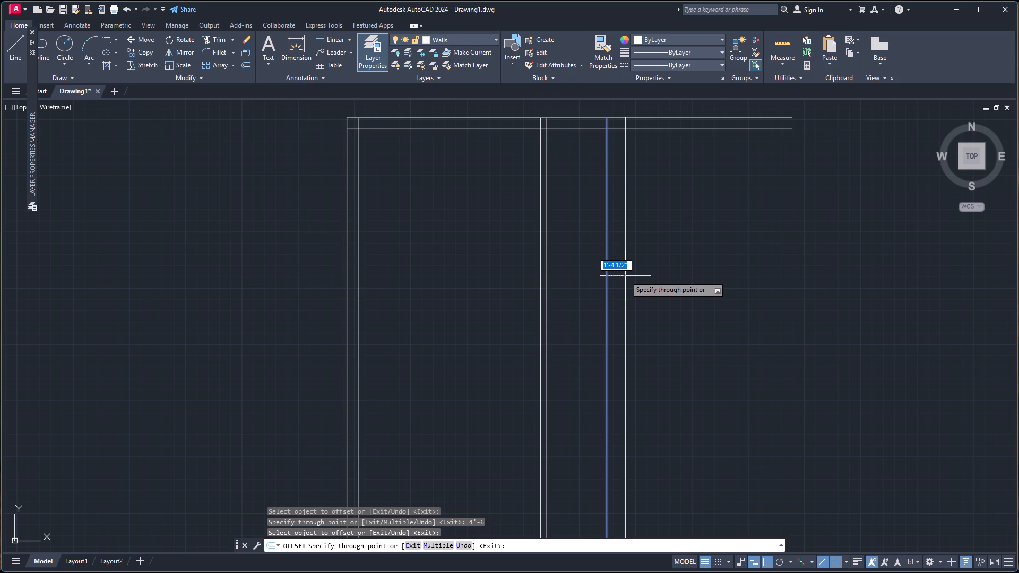
key("5")
key("Return")
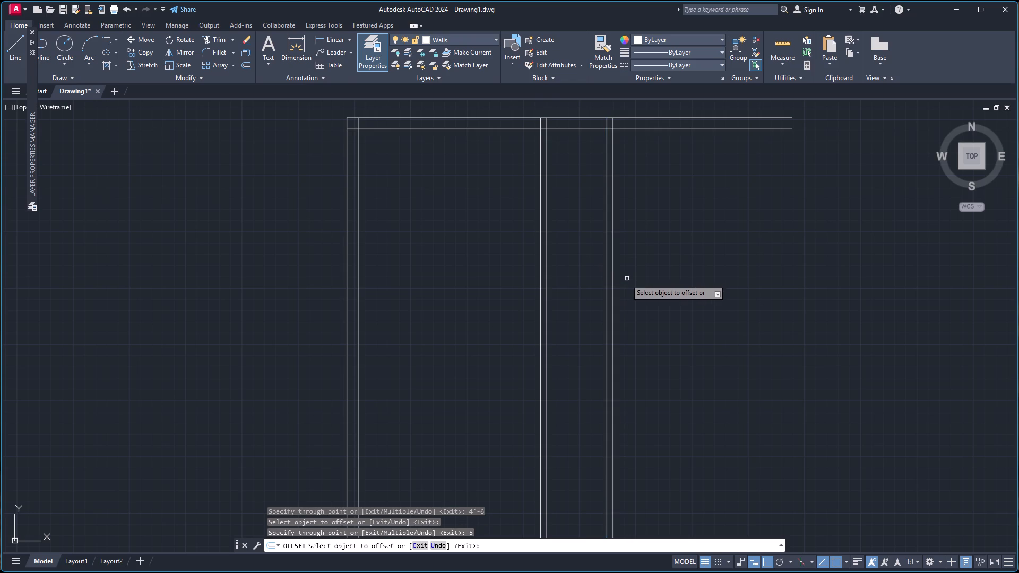
Form the right exterior wall by offsetting the second partition's right face 12'-6" to the right and that new line 10" outward.
left_click(613, 295)
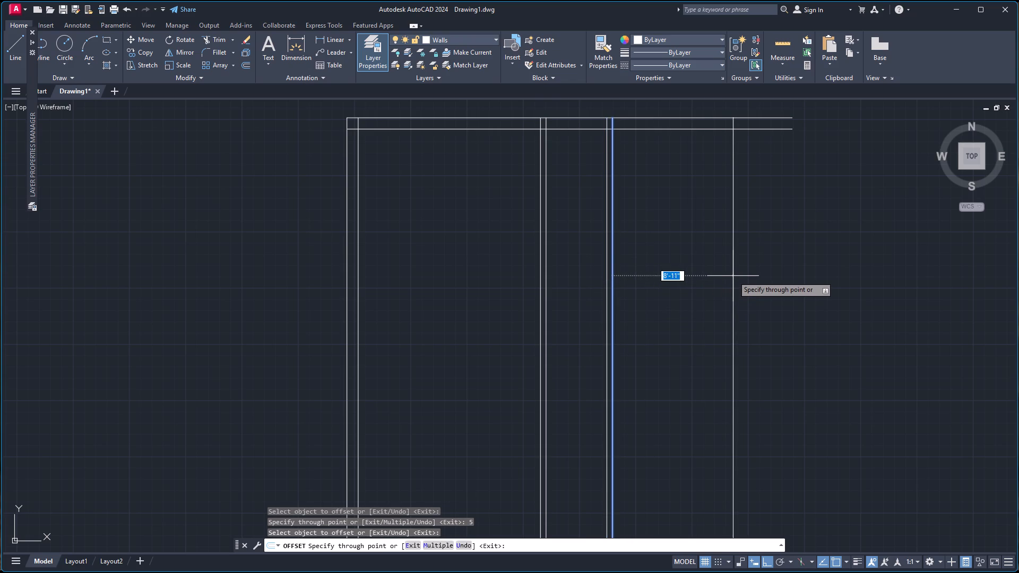
type("12")
type("'-")
key("6")
key("Return")
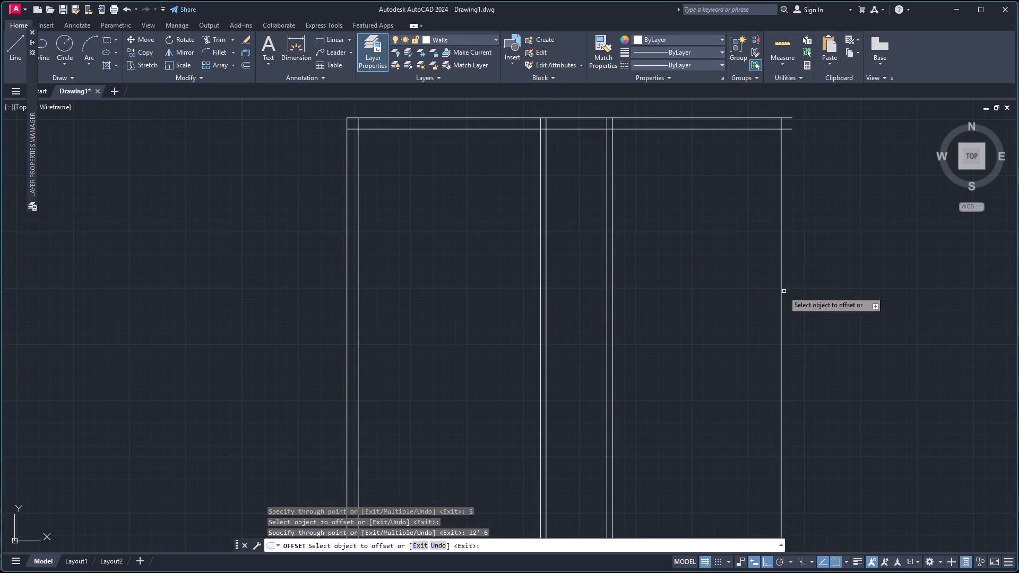
left_click(781, 294)
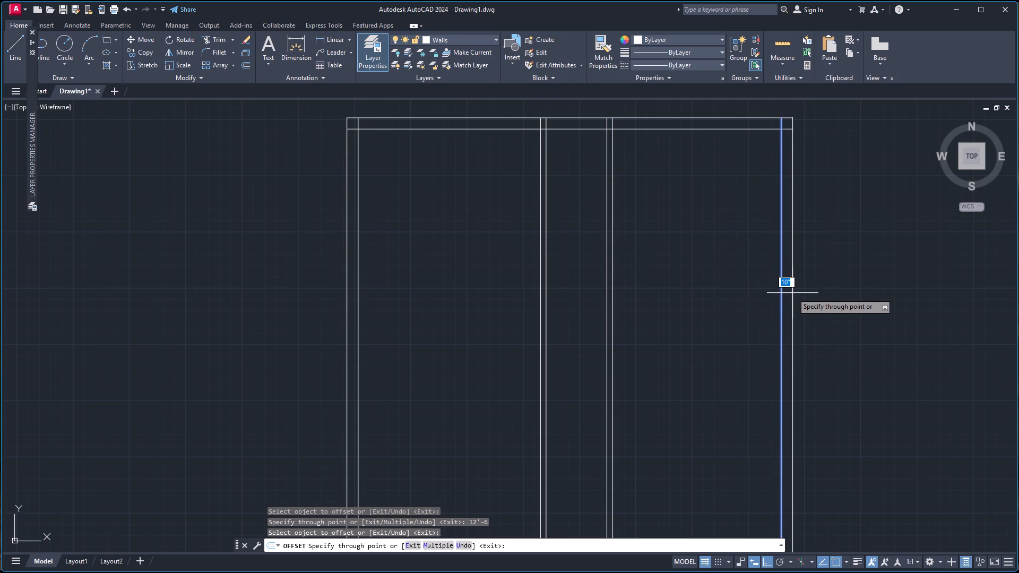
scroll(793, 293, "up", 1)
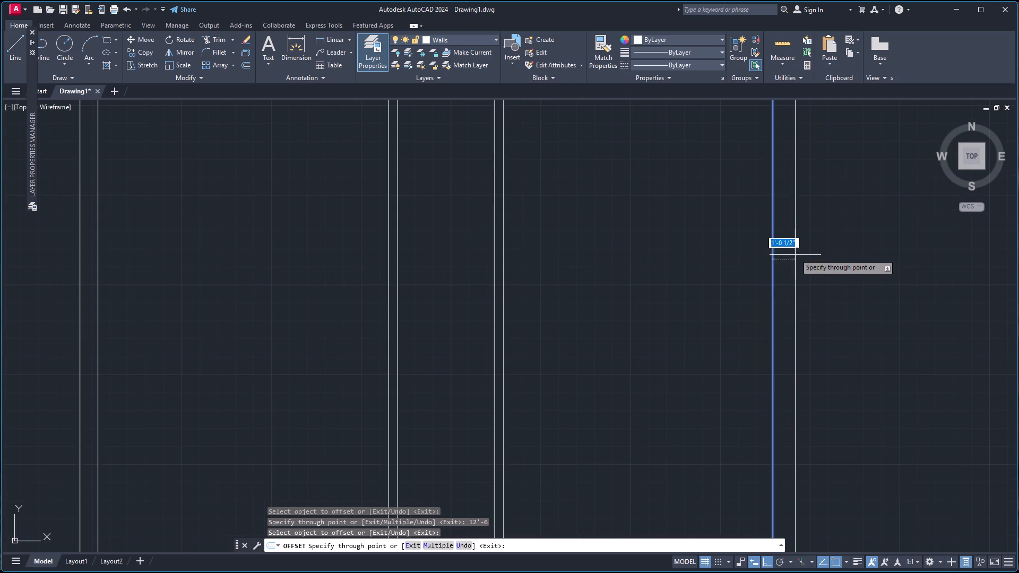
scroll(795, 253, "down", 3)
scroll(796, 200, "up", 5)
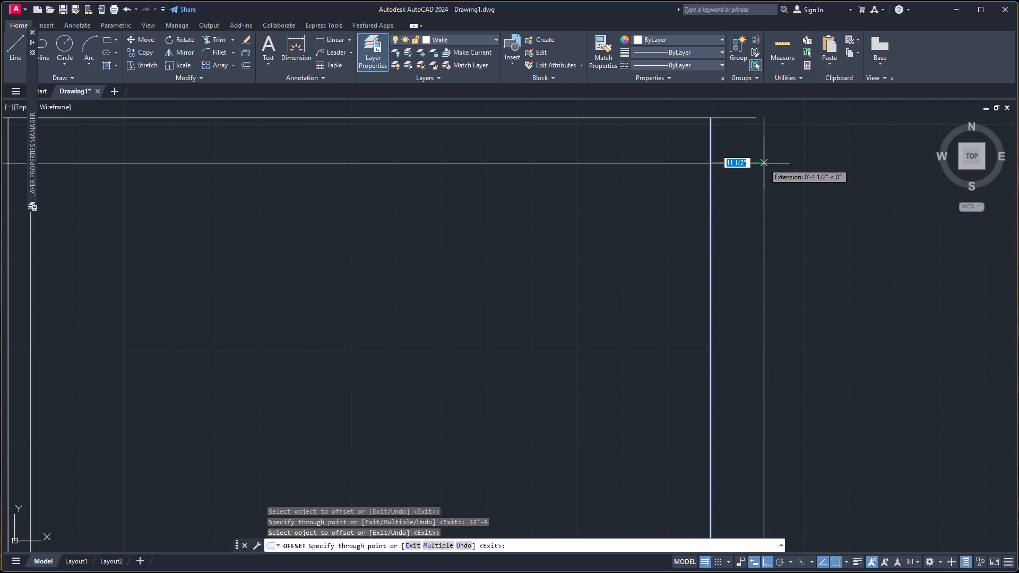
type("10")
key("Return")
Measure the clear spacing between the walls and the plan's overall dimensions with Quick measure.
scroll(758, 208, "down", 1)
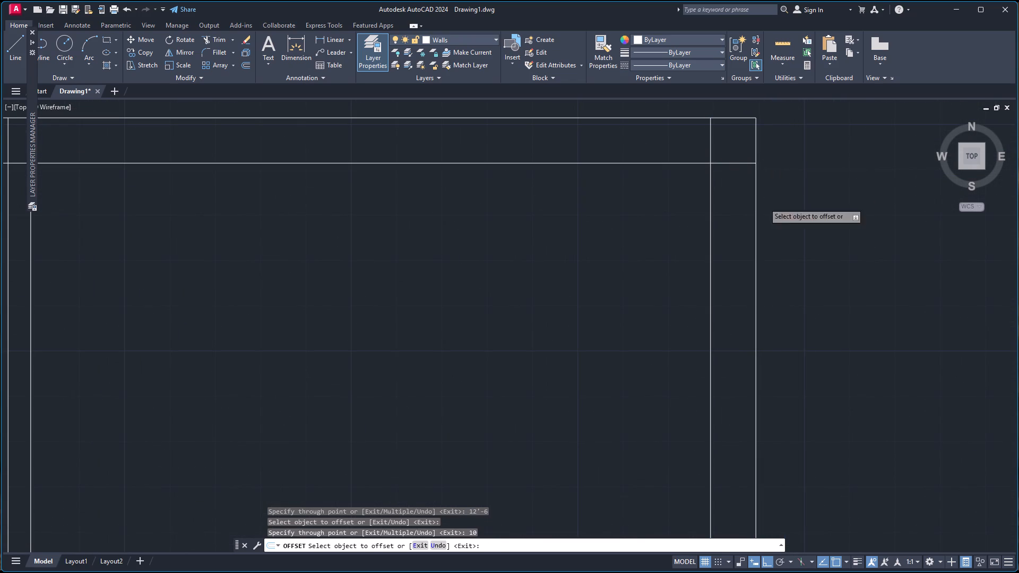
scroll(751, 216, "down", 3)
scroll(565, 271, "up", 1)
left_click(776, 41)
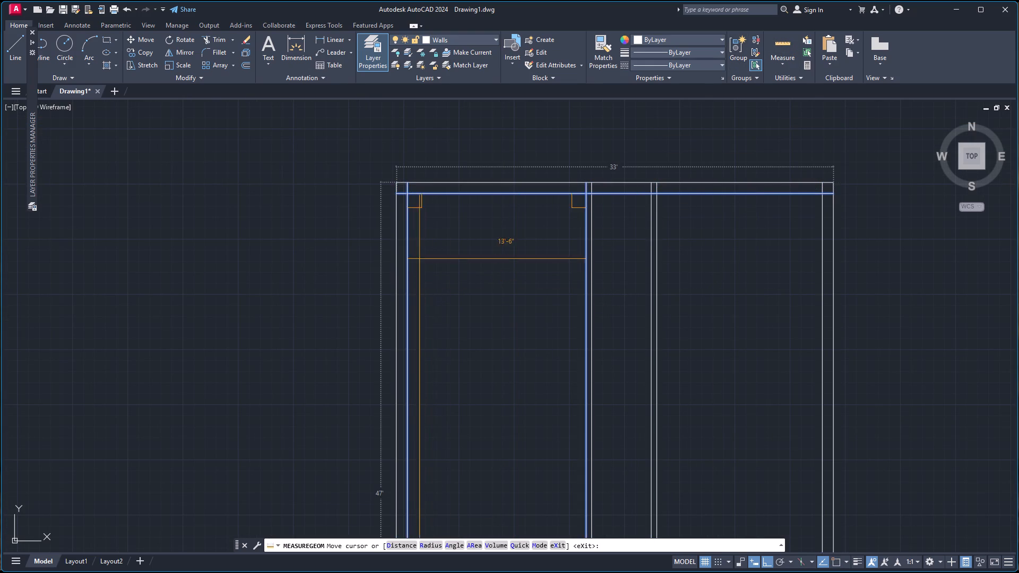
key("Escape")
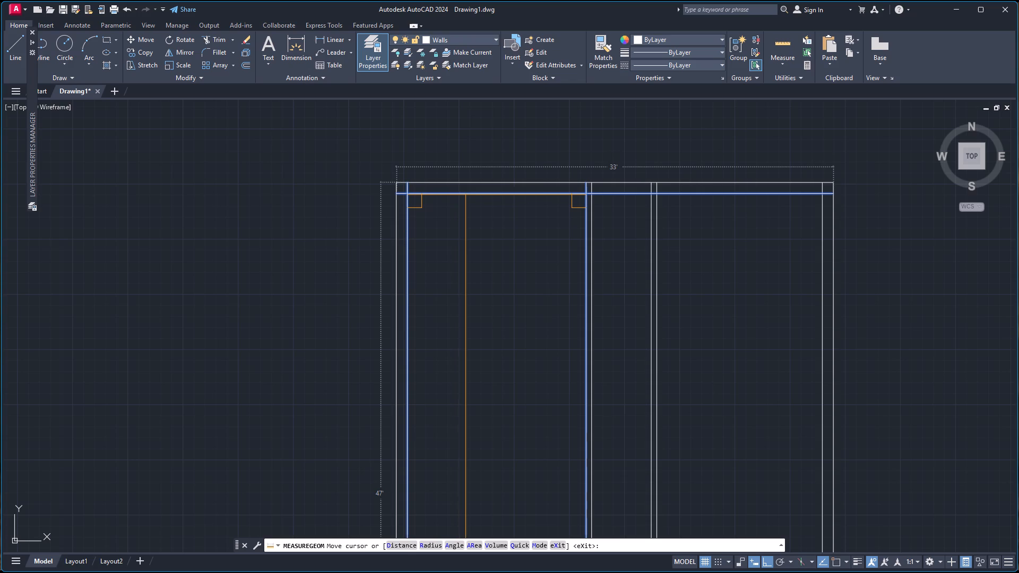
Form a horizontal partition by offsetting the top wall's inner face 11'-6" down and that new line another 5".
scroll(525, 247, "down", 3)
scroll(600, 255, "up", 2)
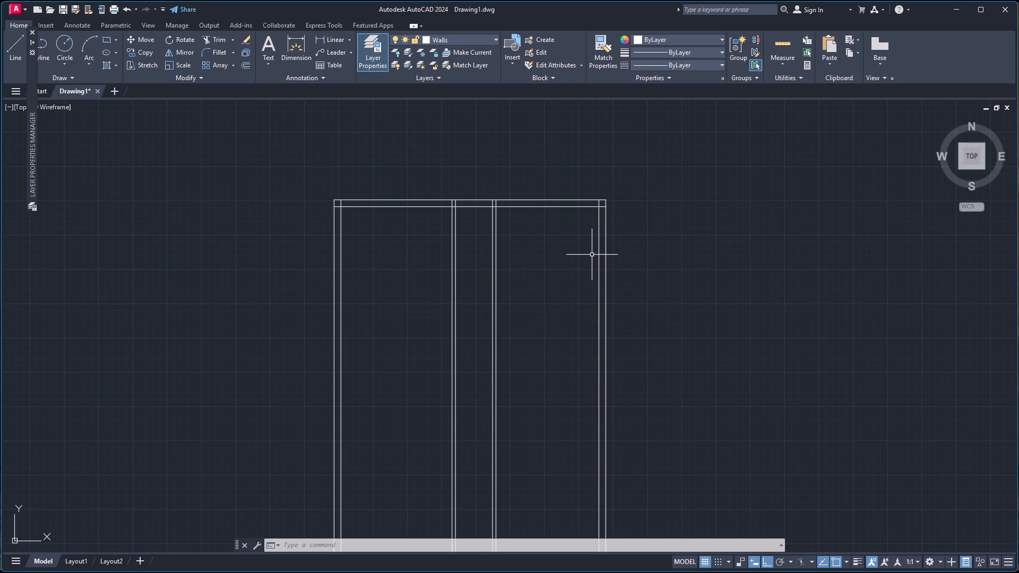
key("o")
key("Return")
key("Return")
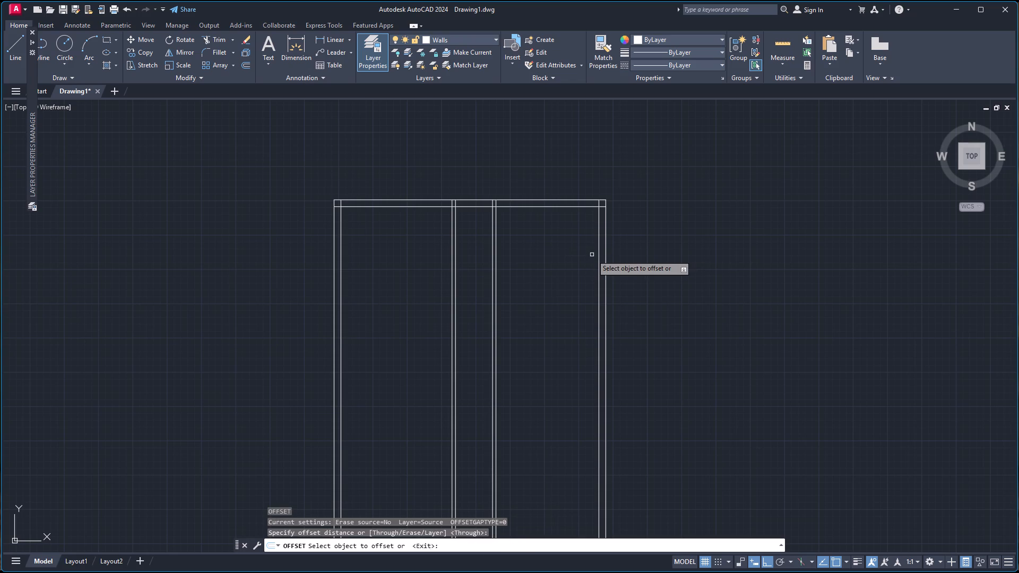
left_click(399, 205)
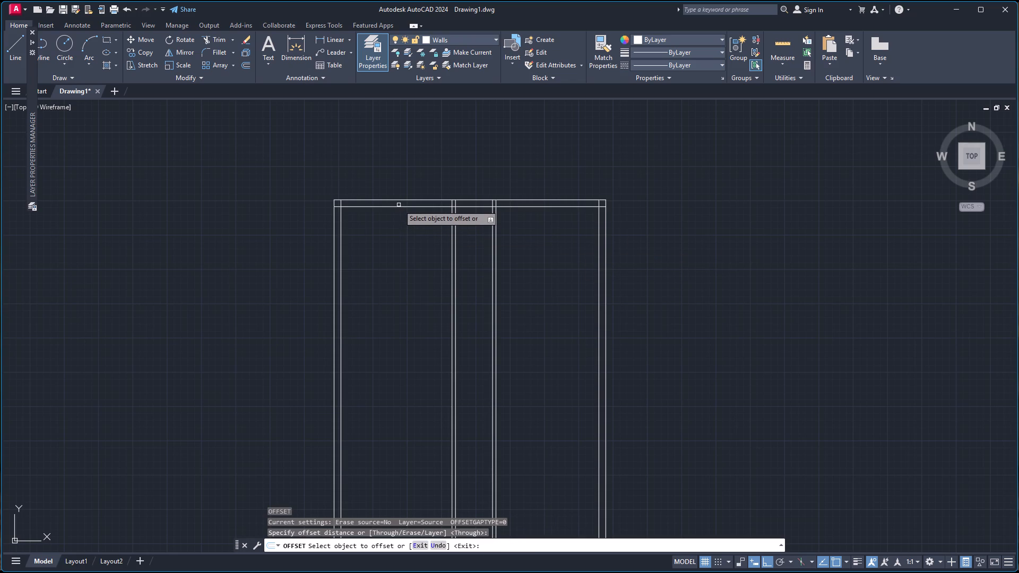
left_click(399, 207)
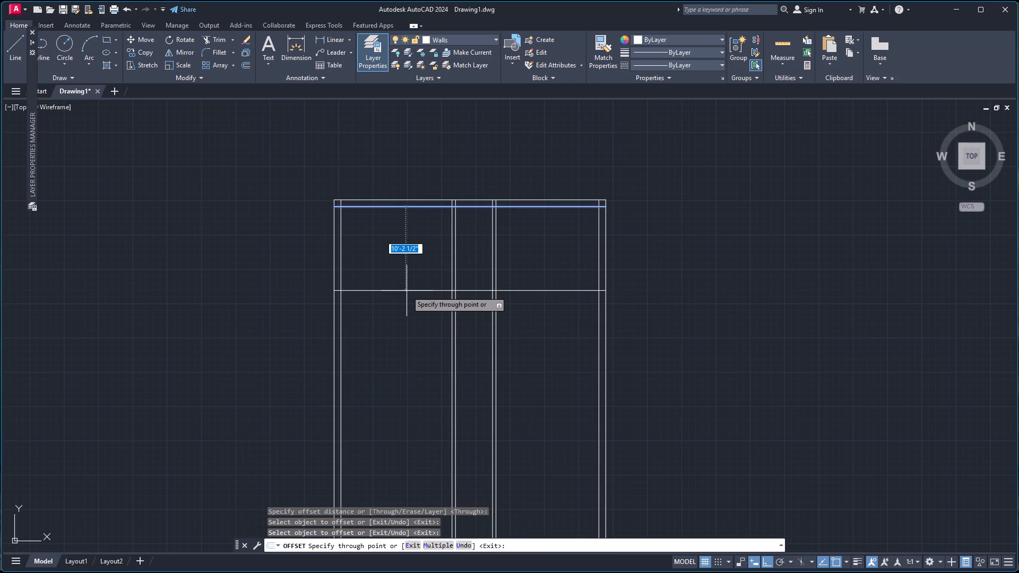
type("11'-")
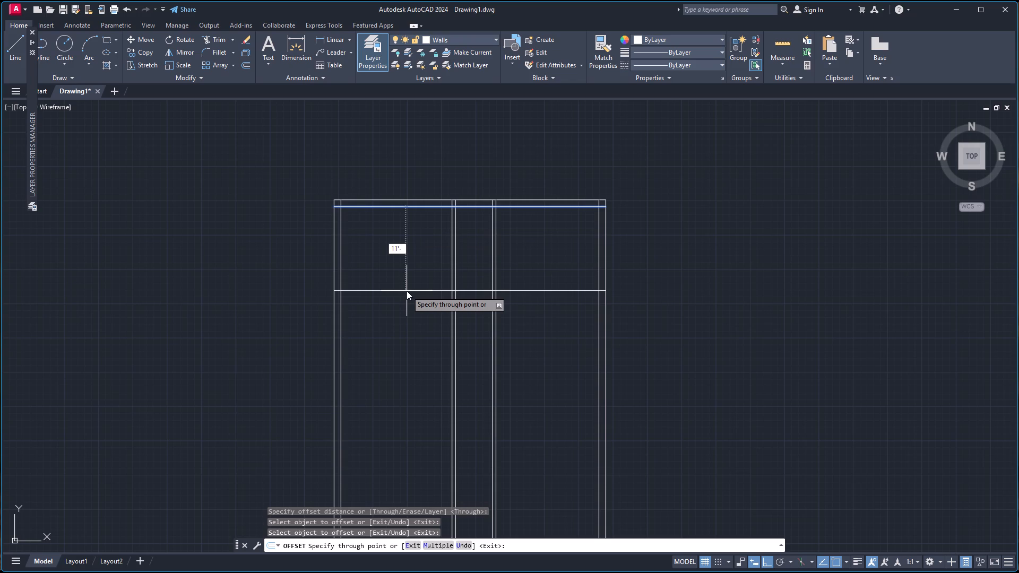
key("6")
key("Return")
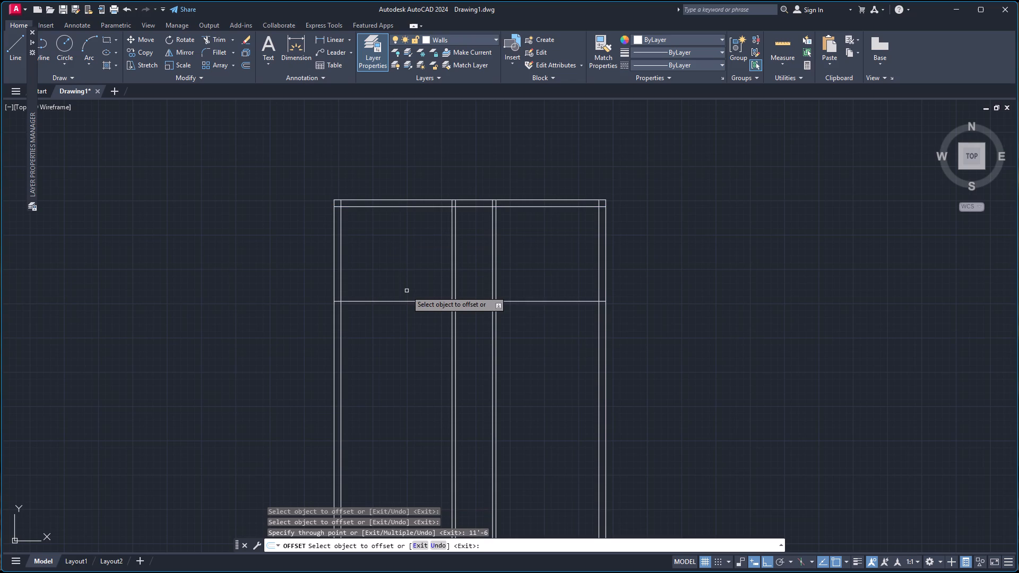
left_click(396, 301)
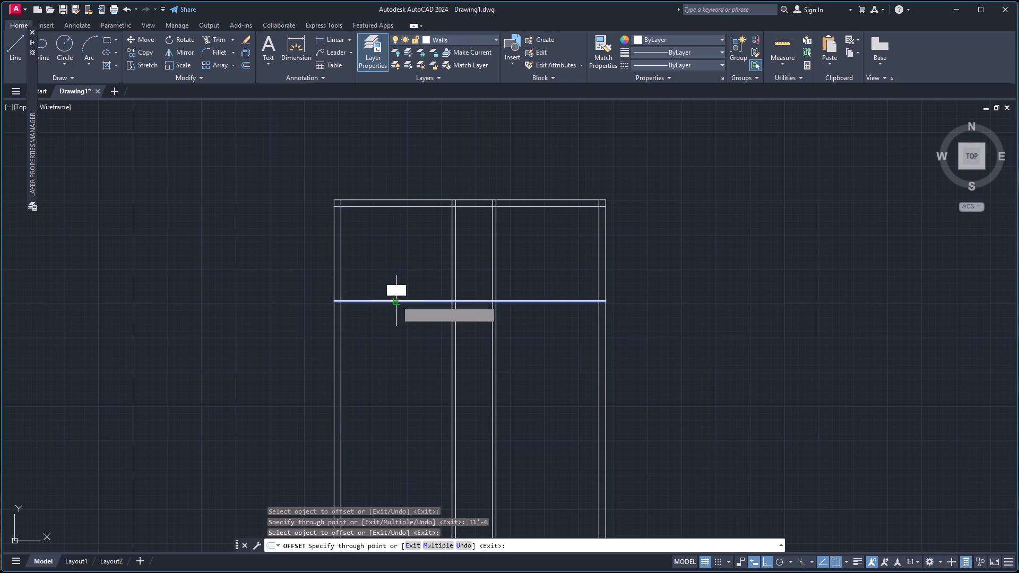
key("5")
key("Return")
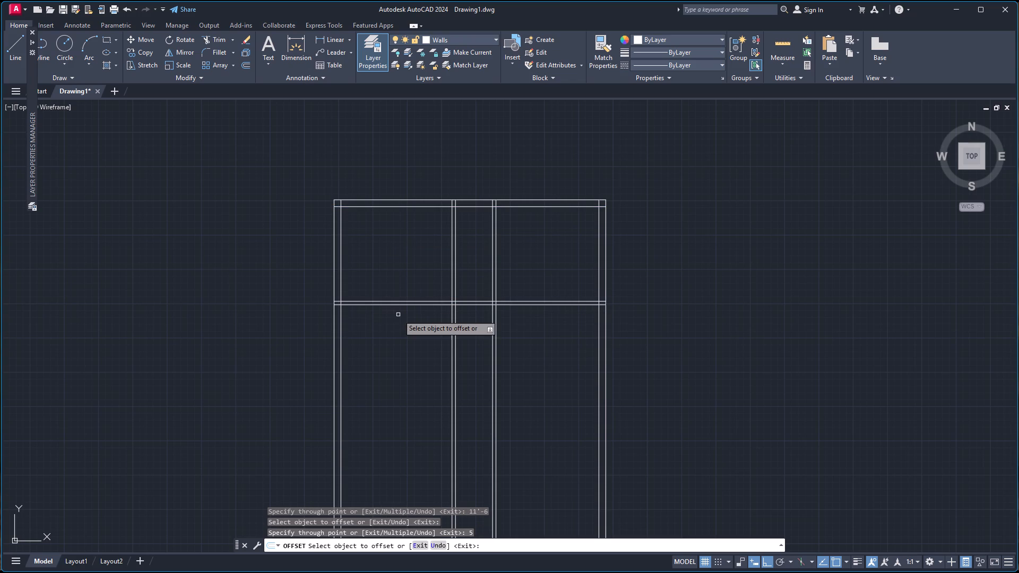
Offset the top wall's inner face 7' down to place the upper face of another horizontal partition.
left_click(472, 207)
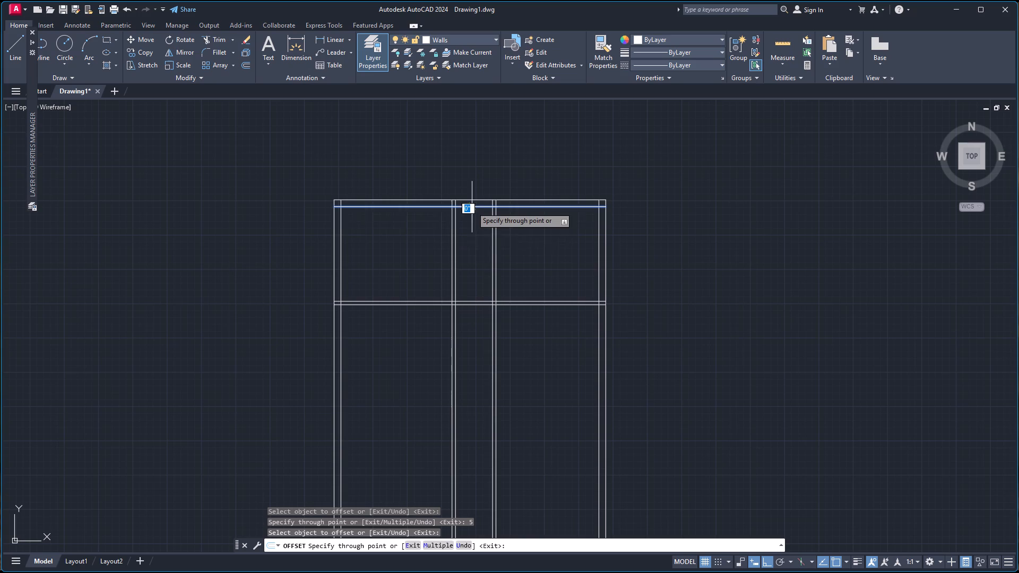
type("7'")
key("Return")
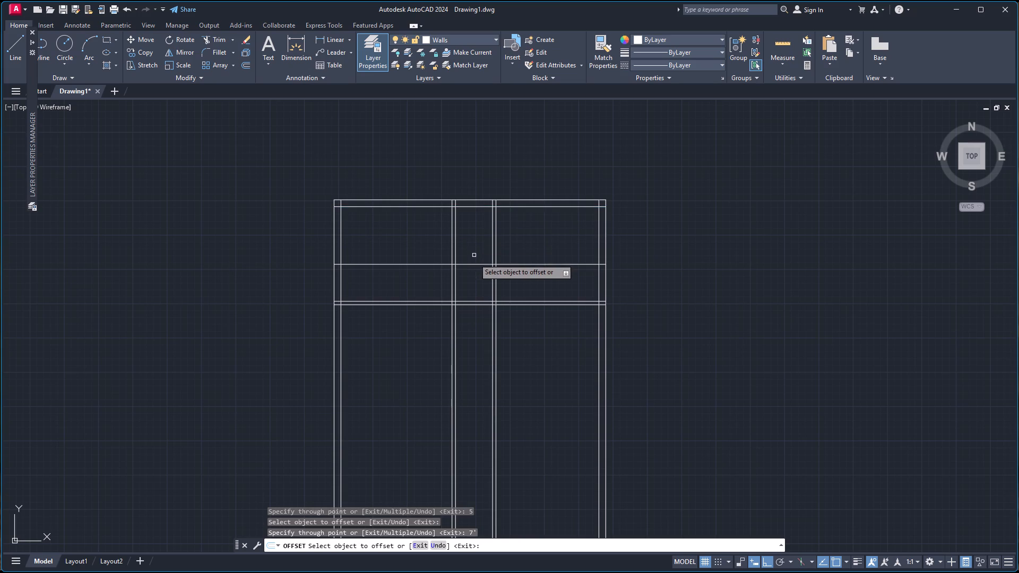
Offset the upper face of the 7' horizontal partition 5" down to give it its thickness.
left_click(473, 266)
left_click(479, 265)
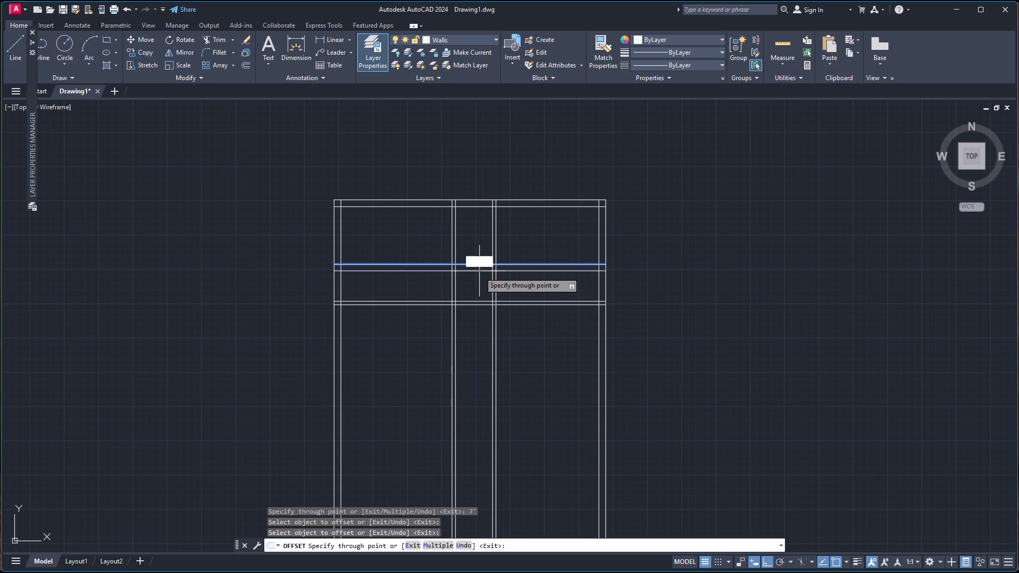
key("5")
key("Return")
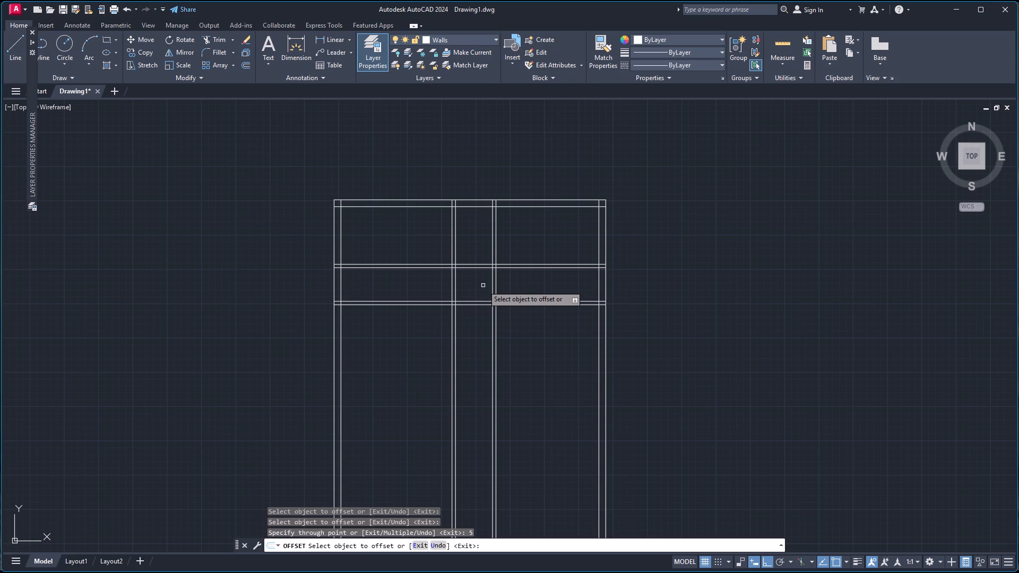
Form a third horizontal partition by offsetting the second one's lower face 14'-2" down and that new line another 5".
left_click(395, 305)
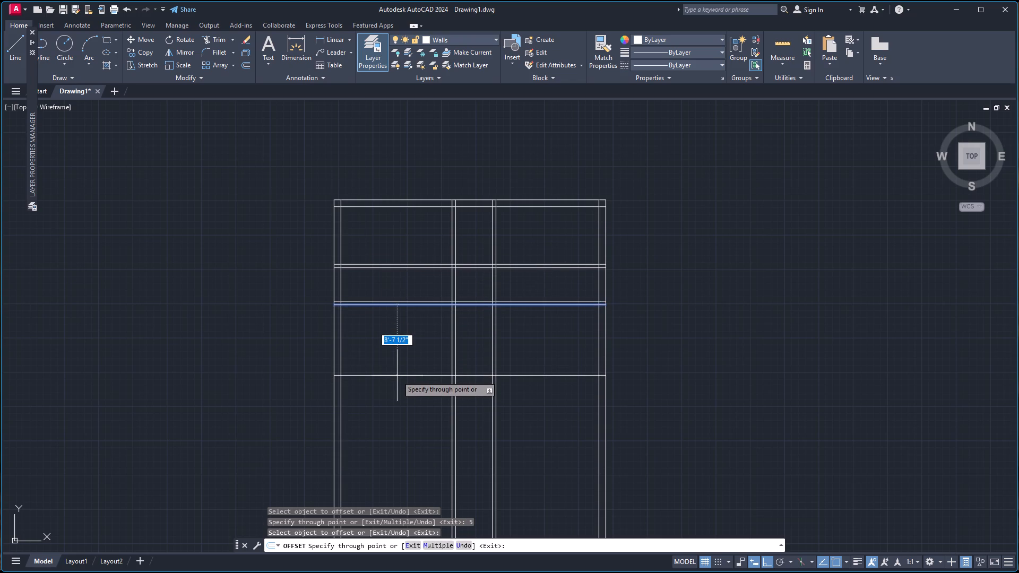
type("14'-")
key("2")
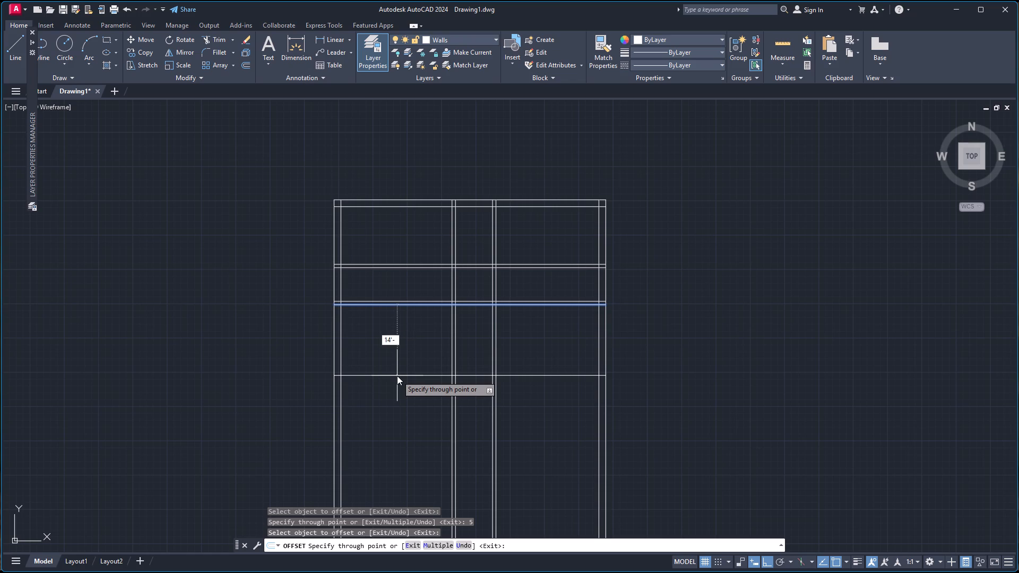
key("Return")
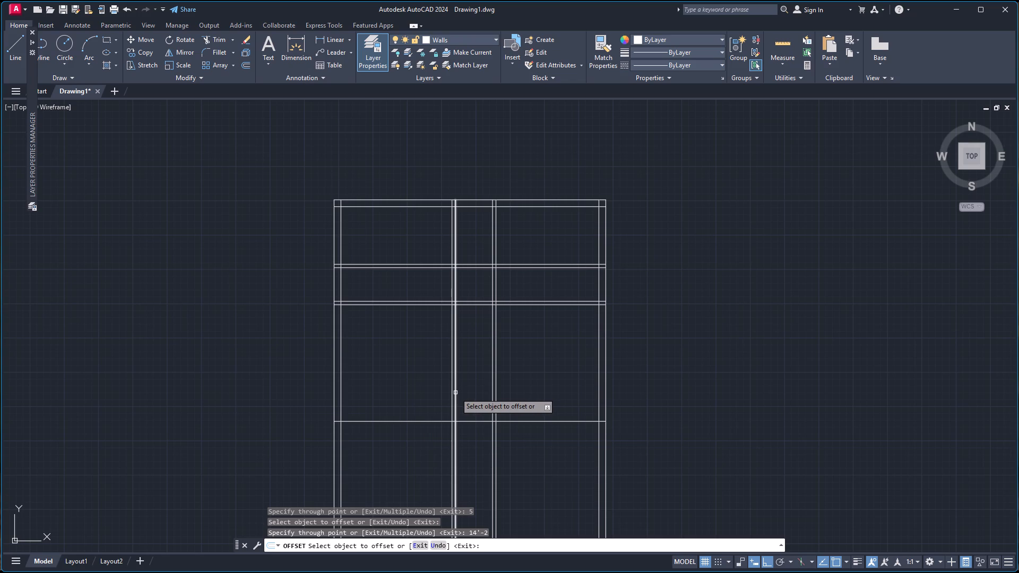
left_click(428, 422)
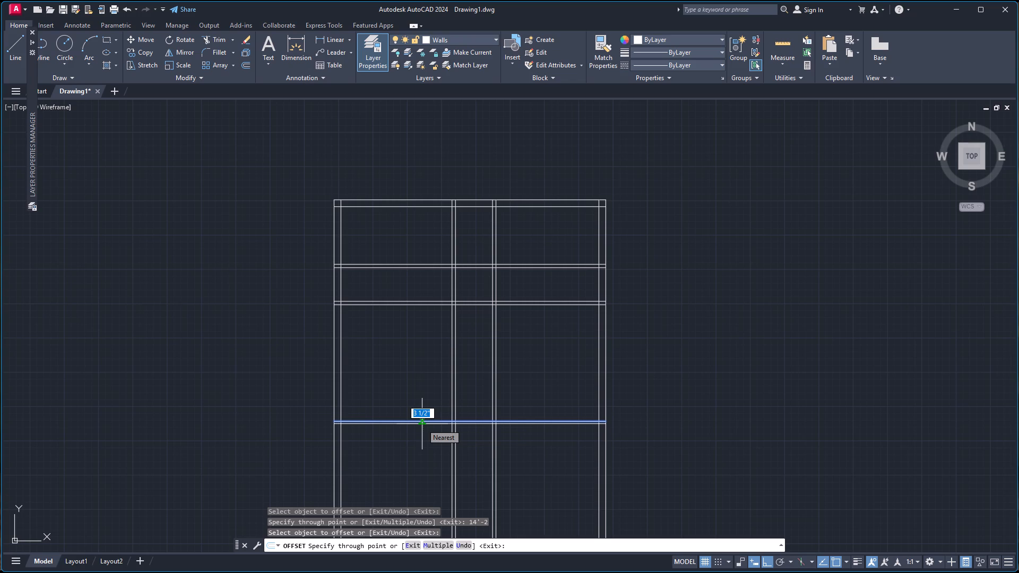
key("5")
key("Return")
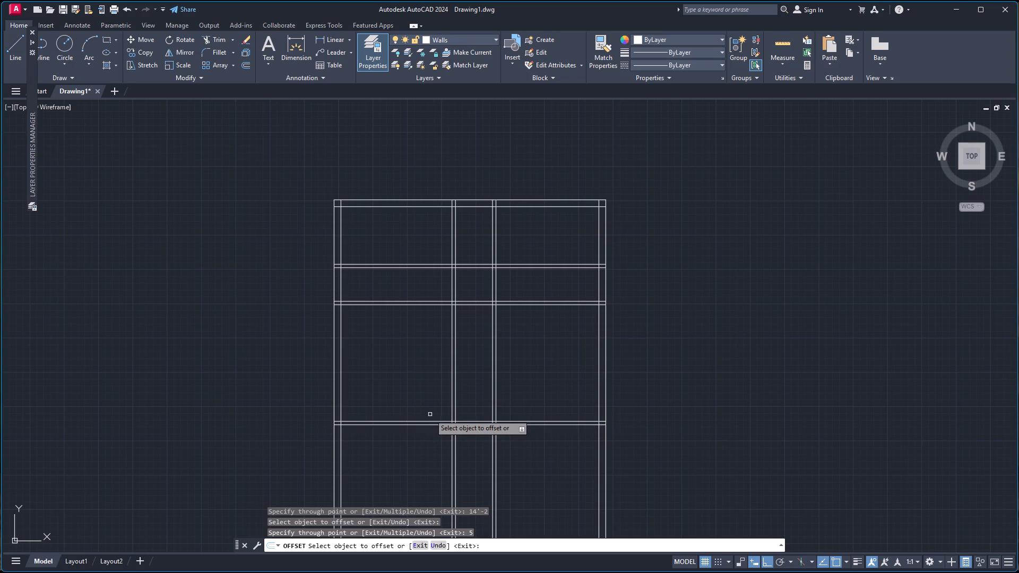
key("Escape")
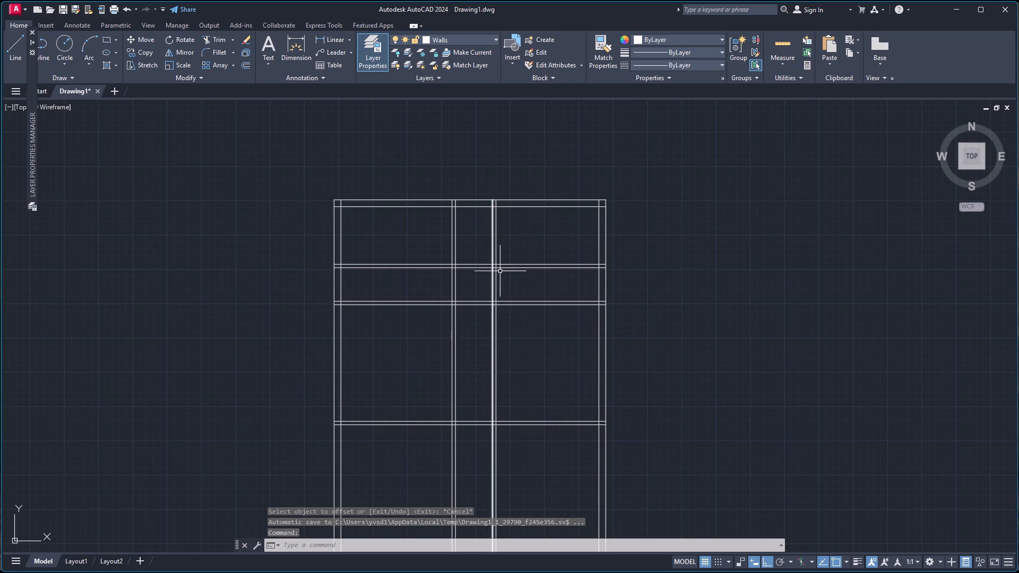
Trim the second vertical partition out of the space between the second and third horizontal partitions.
key("t")
key("r")
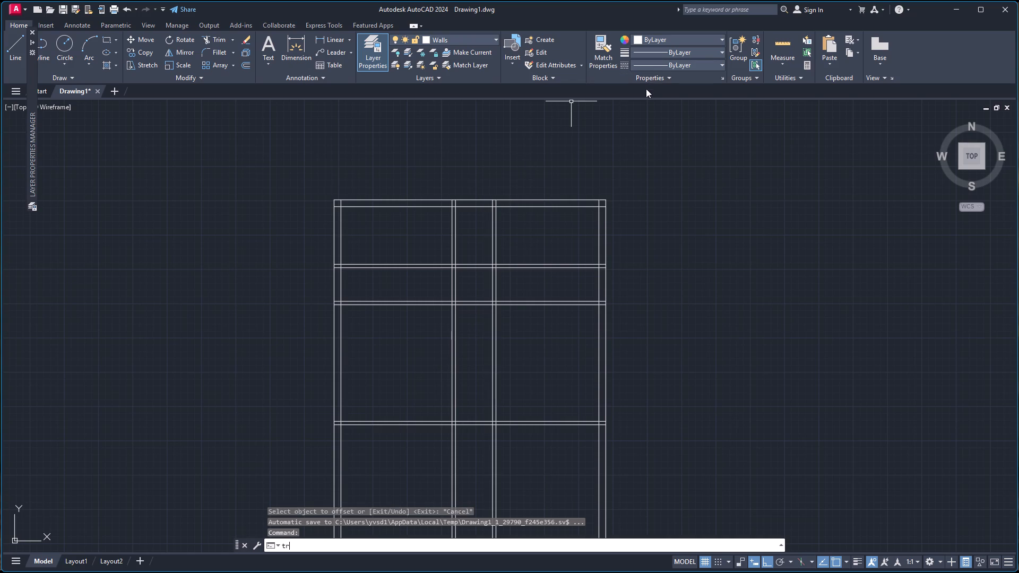
key("Return")
left_click(482, 340)
left_click(548, 334)
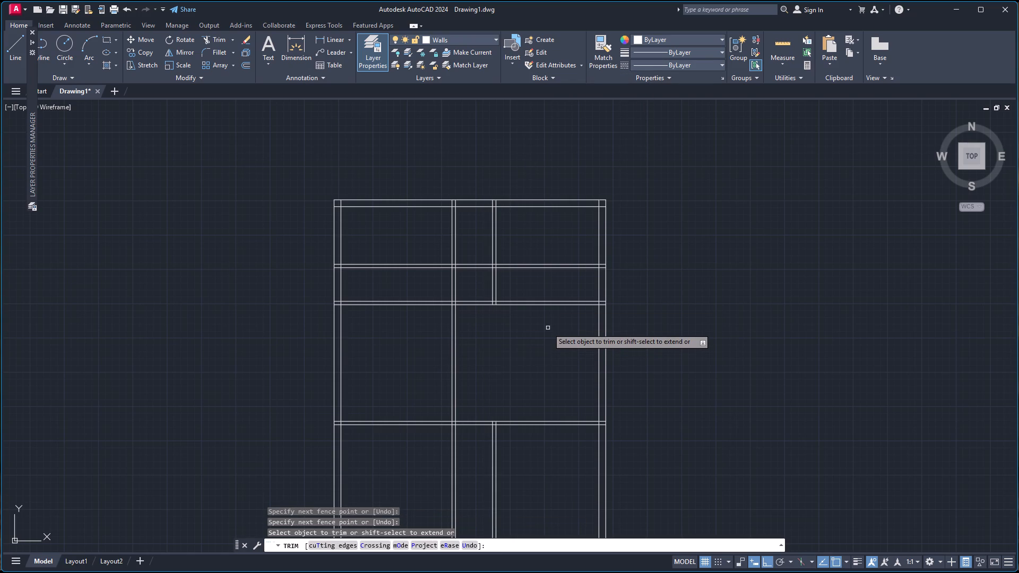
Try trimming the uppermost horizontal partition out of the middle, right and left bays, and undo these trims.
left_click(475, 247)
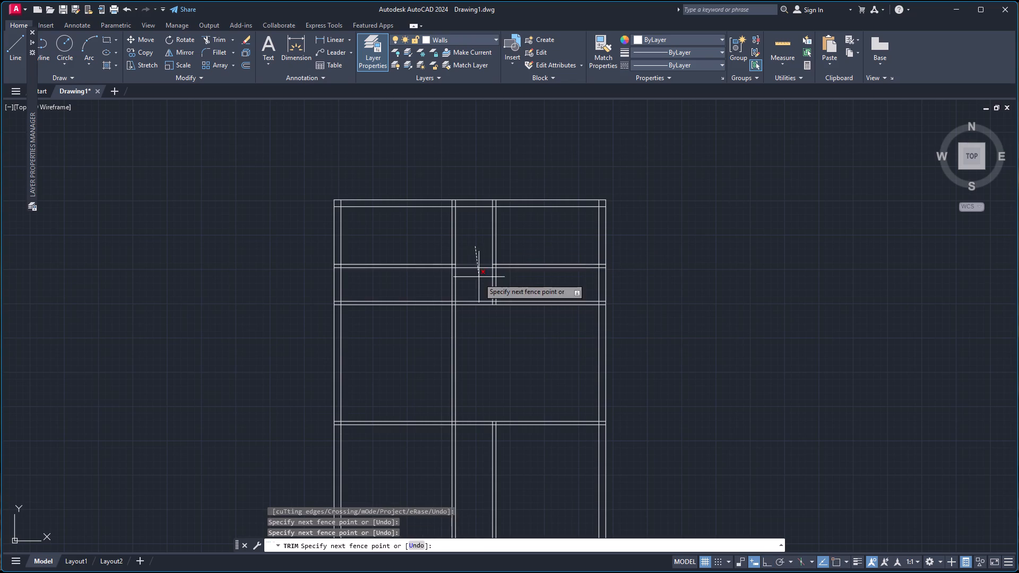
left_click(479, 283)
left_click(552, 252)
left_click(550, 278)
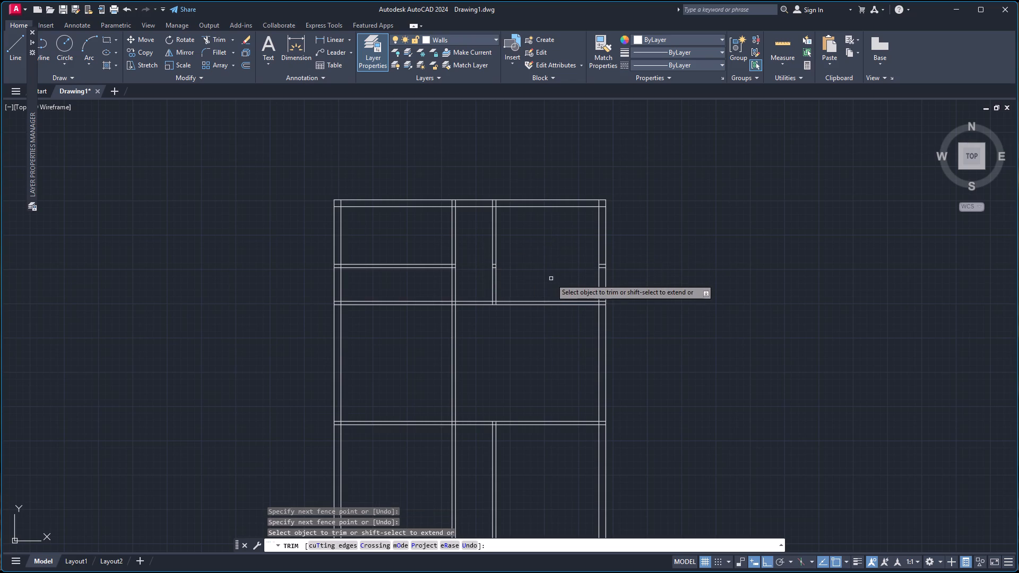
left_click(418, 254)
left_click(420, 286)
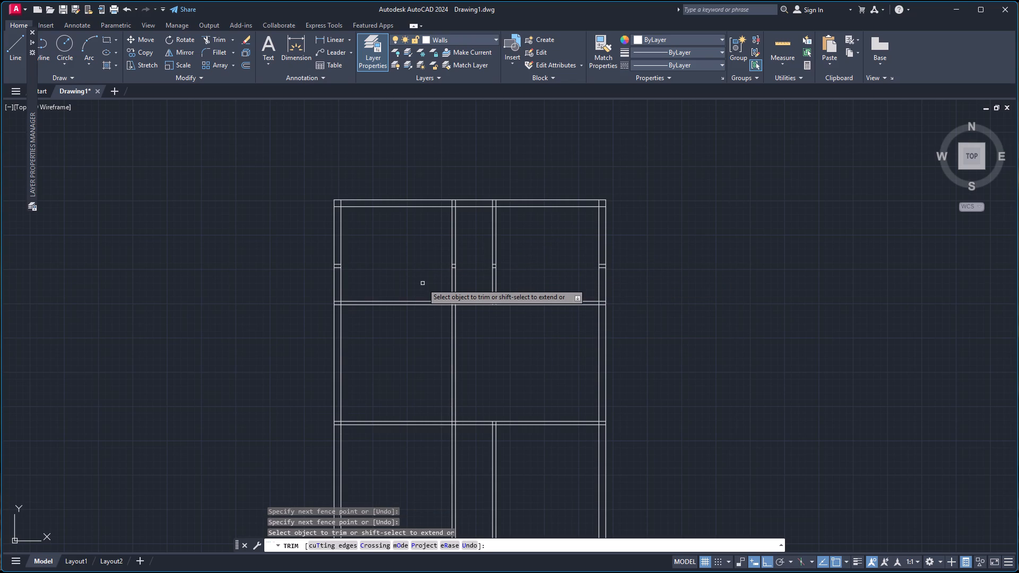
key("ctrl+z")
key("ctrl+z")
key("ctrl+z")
Trim the uppermost horizontal partition out of the left and right bays, and the second horizontal partition out of the middle bay.
left_click(431, 253)
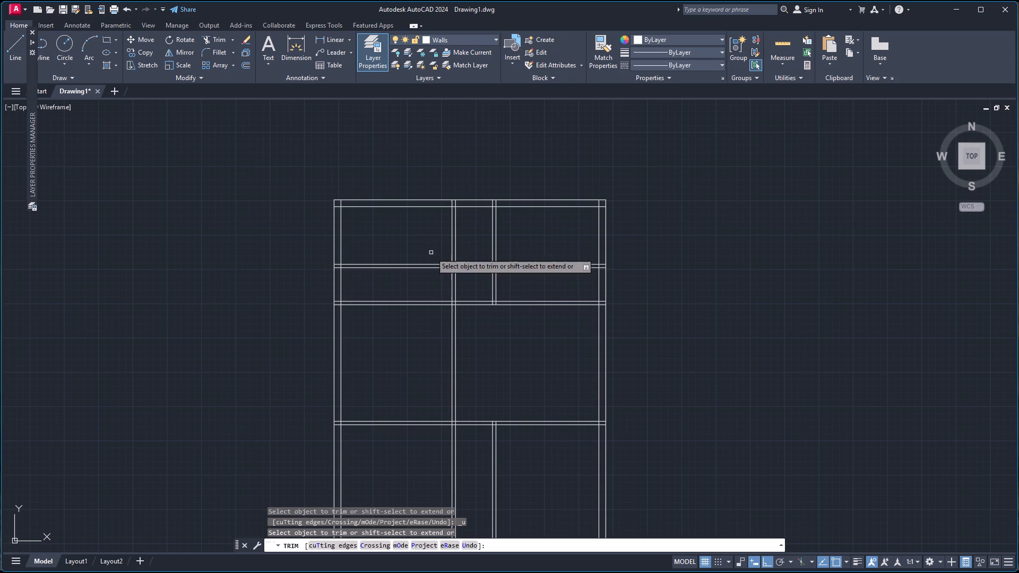
left_click(431, 286)
left_click(549, 256)
left_click(550, 282)
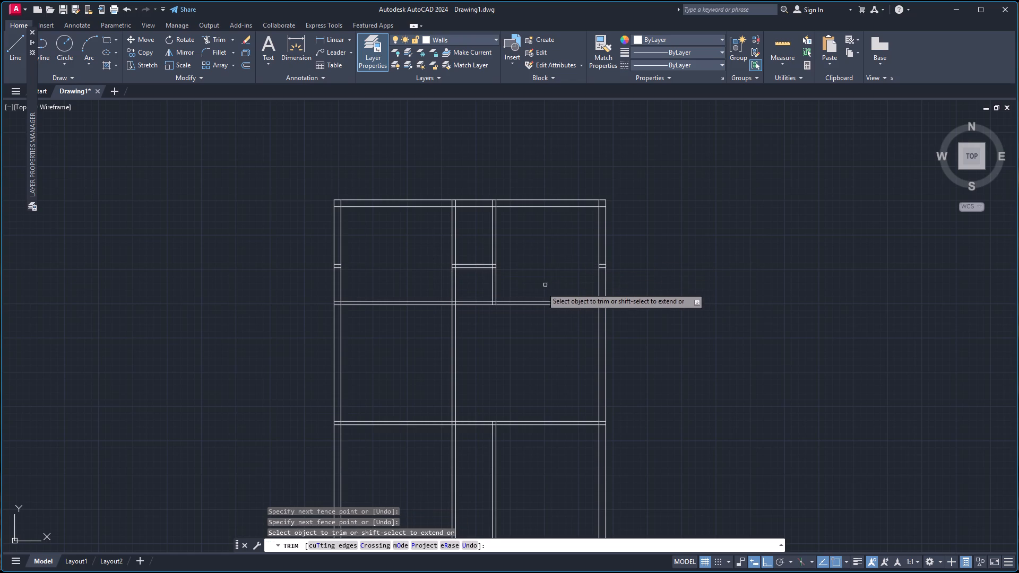
left_click(477, 294)
left_click(479, 324)
Trim the uppermost partition's leftover stubs inside both exterior walls and the second partition's end inside the right exterior wall.
scroll(414, 286, "up", 2)
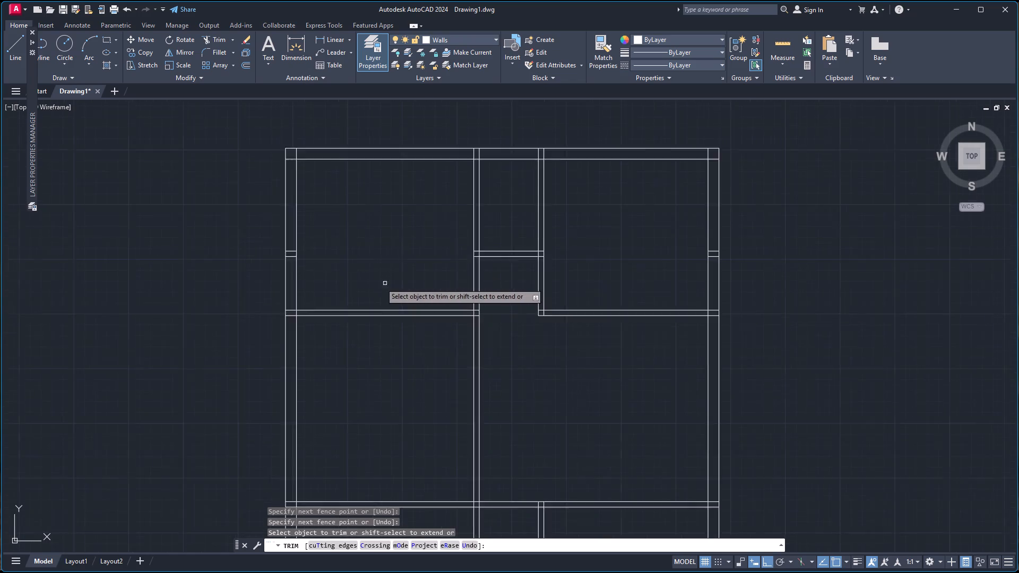
left_click(237, 227)
left_click(241, 258)
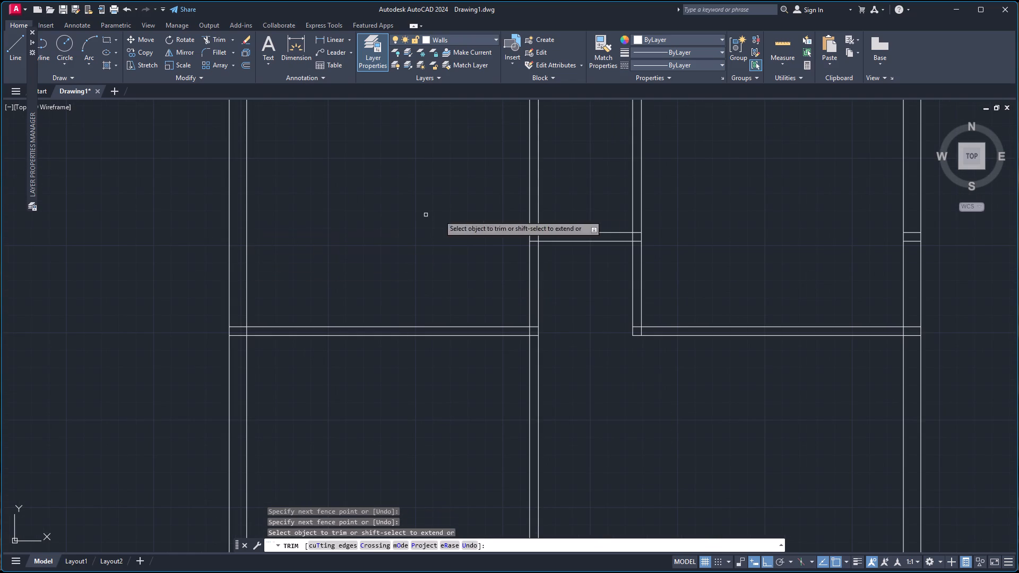
left_click(917, 222)
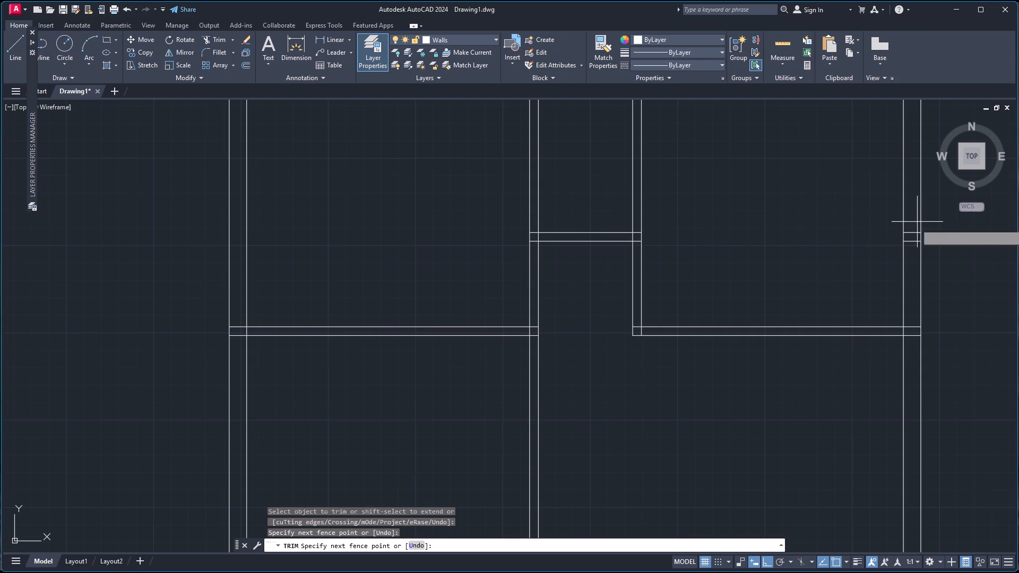
left_click(917, 251)
scroll(854, 262, "down", 2)
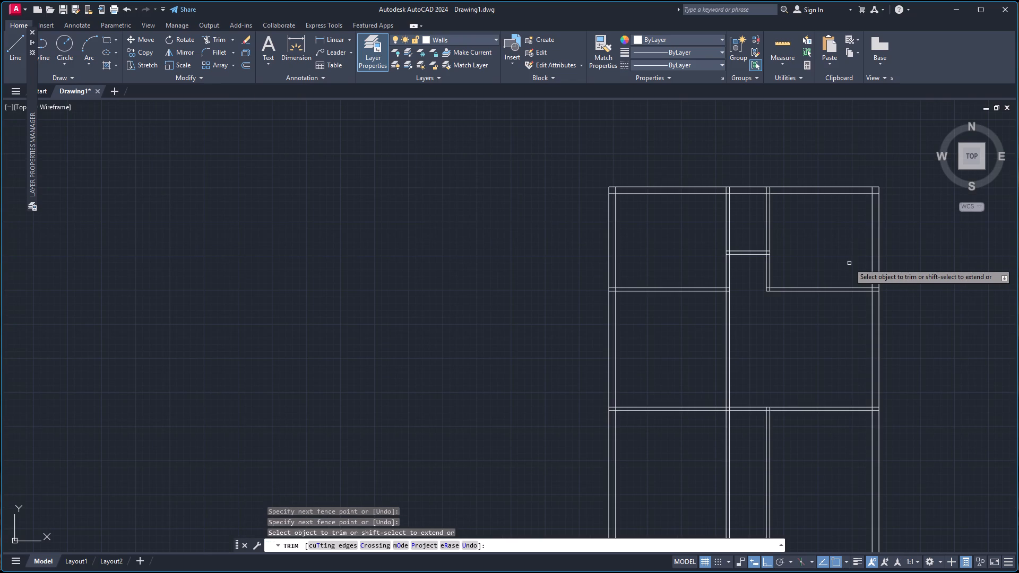
scroll(876, 302, "up", 2)
left_click(870, 252)
left_click(872, 284)
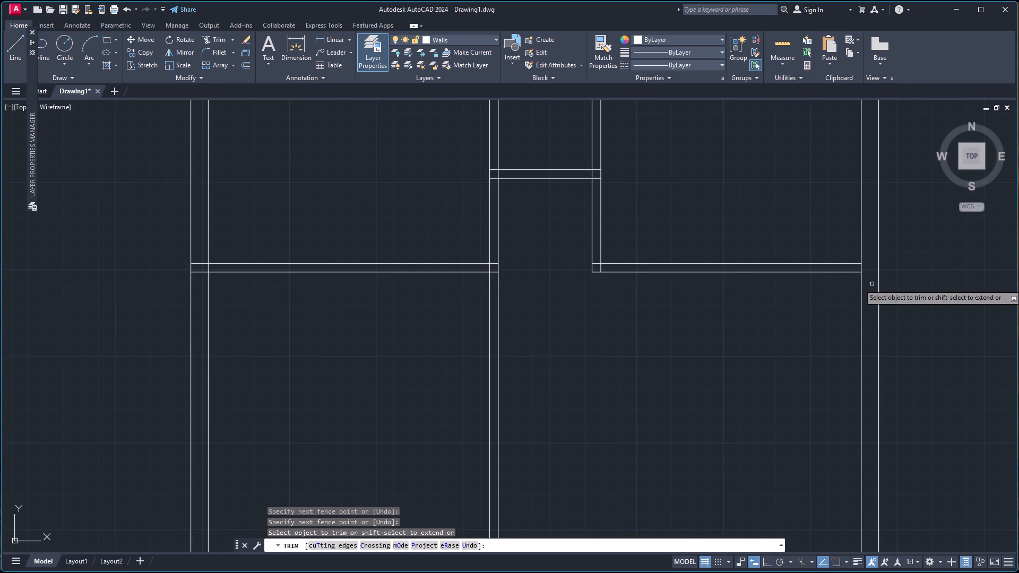
scroll(868, 288, "down", 3)
scroll(852, 352, "up", 1)
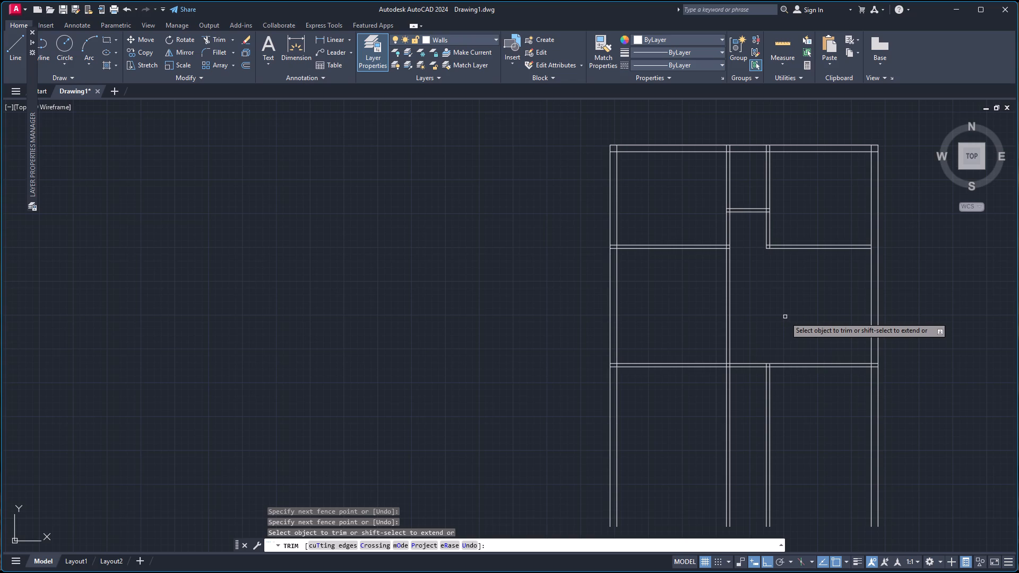
key("space")
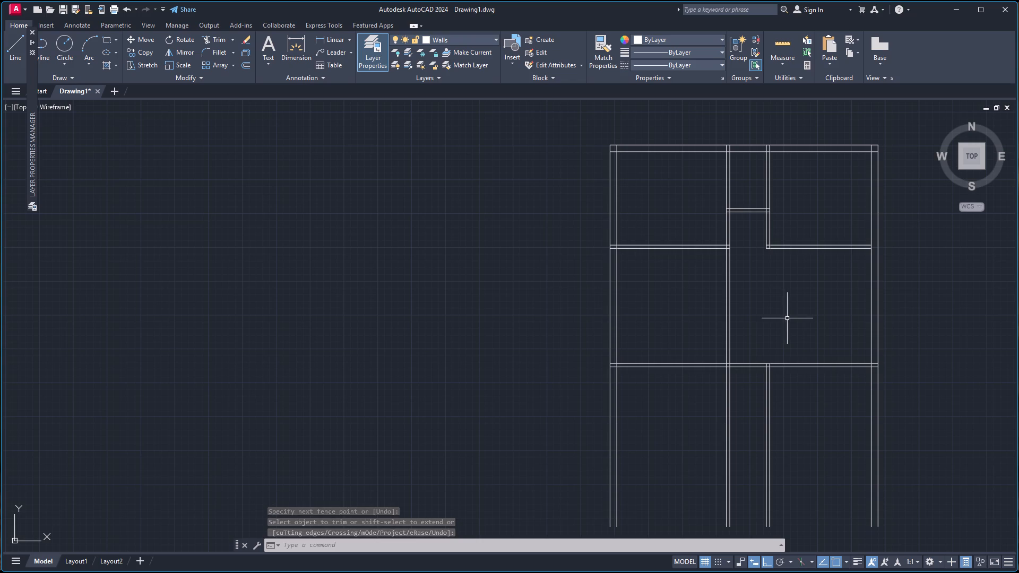
Form a new vertical partition by offsetting the first vertical partition's right face 8' to the right and that new line another 5".
left_click(731, 320)
key("o")
key("Return")
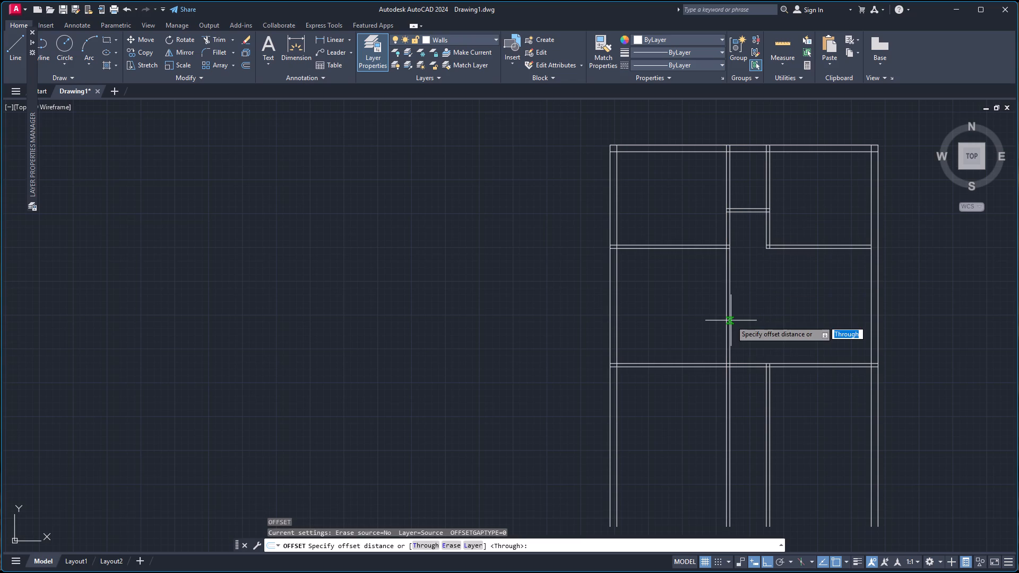
key("Return")
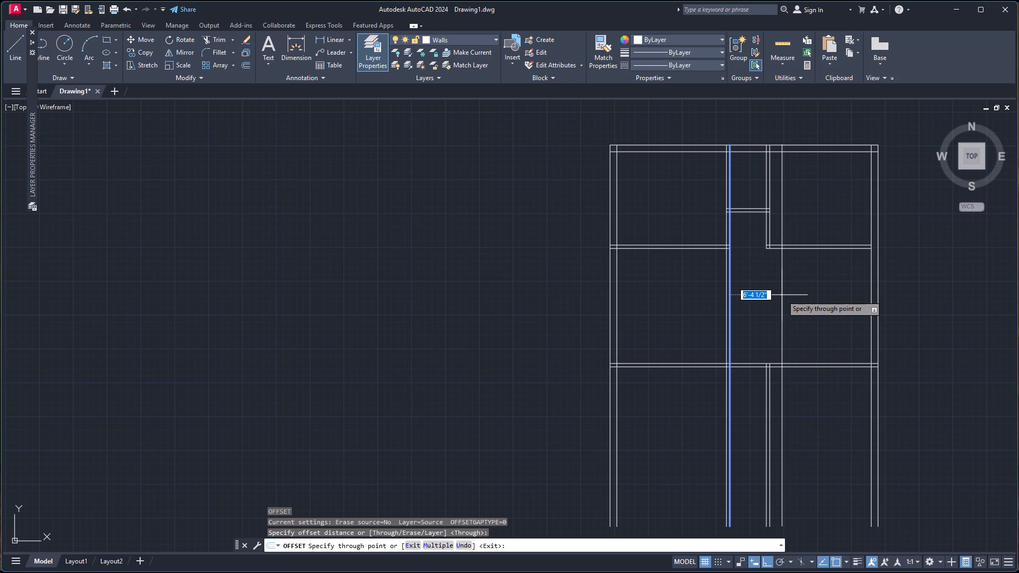
type("8'")
key("Return")
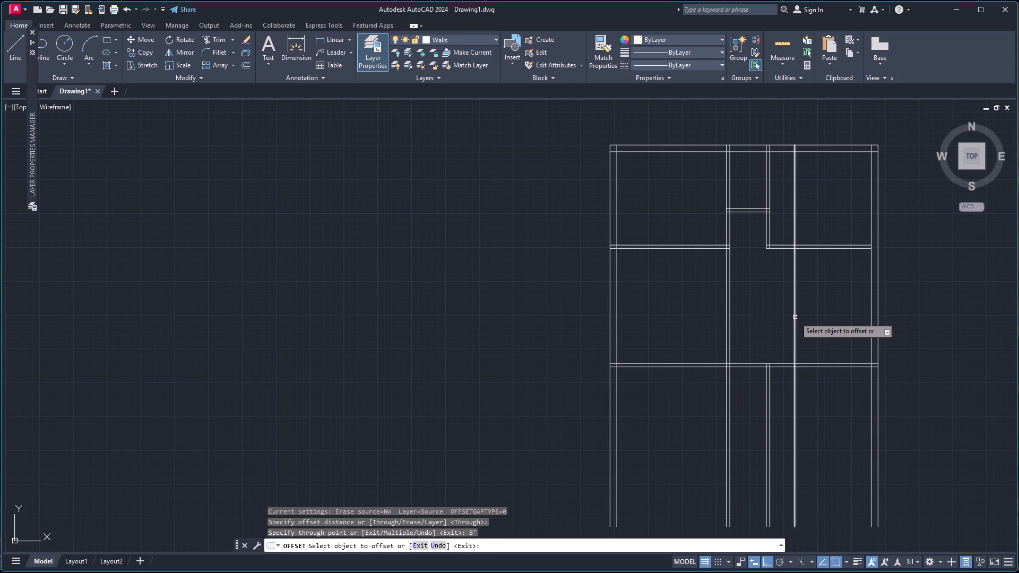
left_click(795, 317)
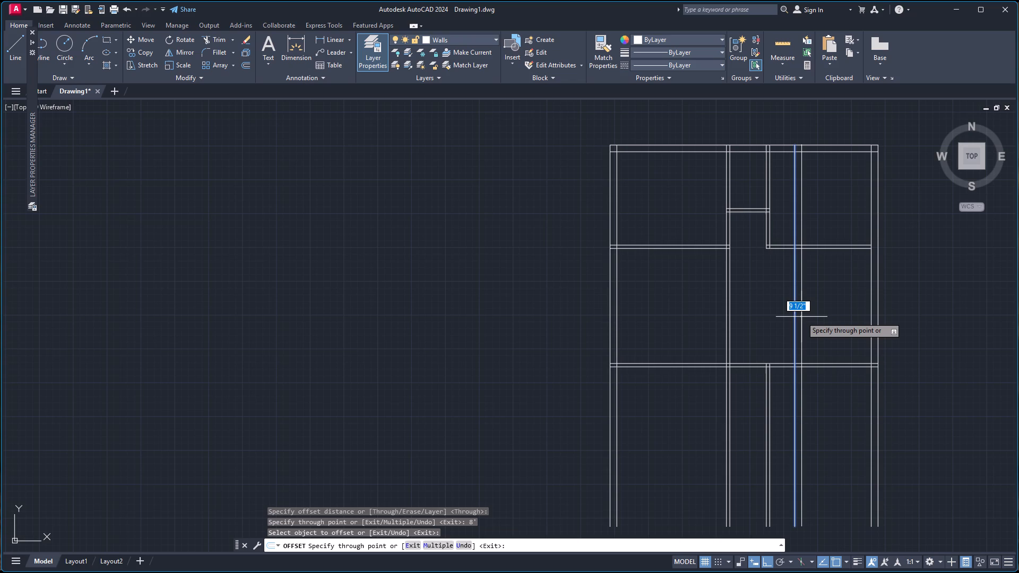
key("5")
key("Return")
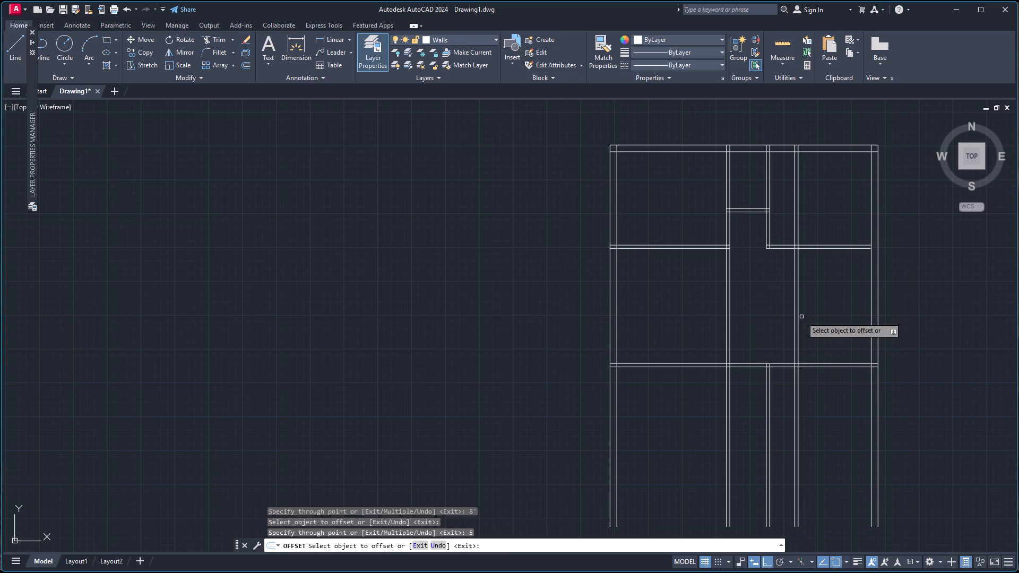
Form another horizontal partition by offsetting the lowest horizontal partition's upper face 9'-3" up and that new line another 5".
left_click(829, 363)
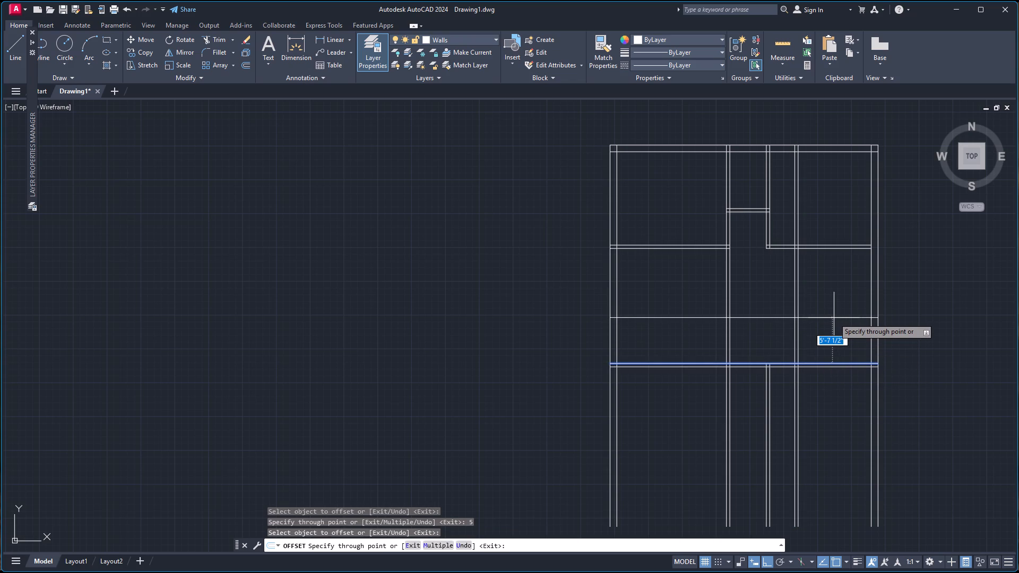
type("9'-")
key("3")
key("Return")
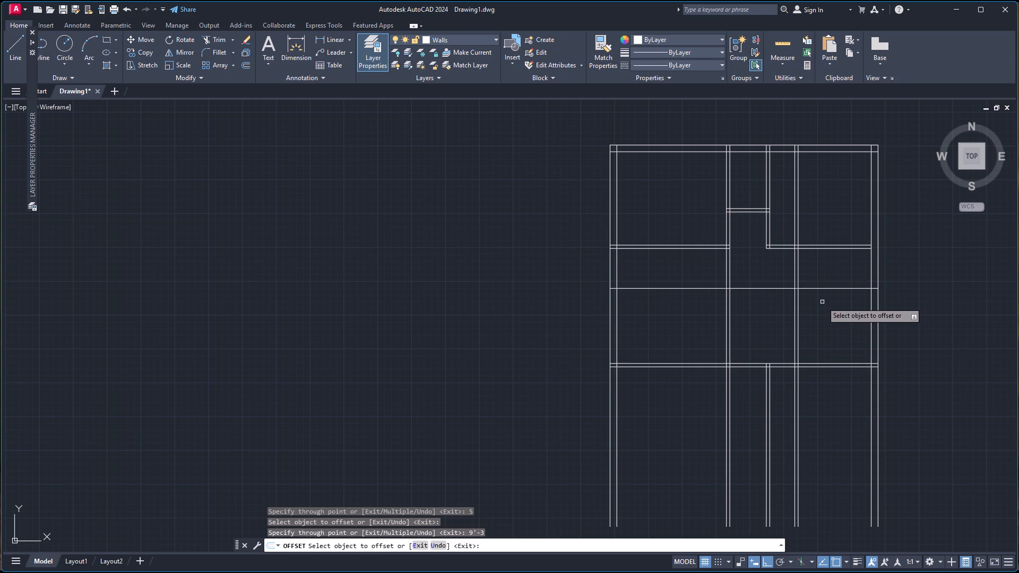
left_click(827, 288)
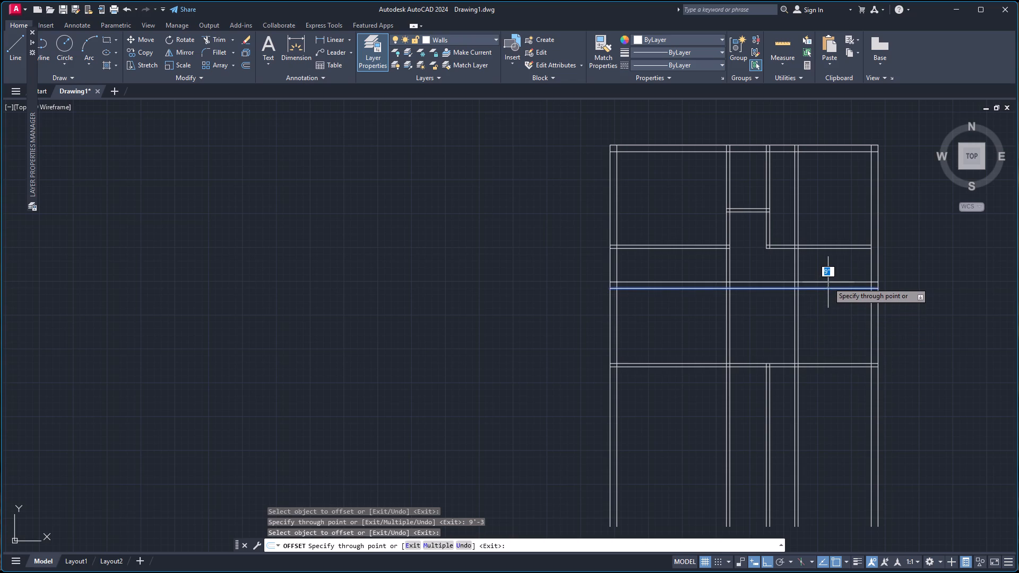
key("5")
key("Return")
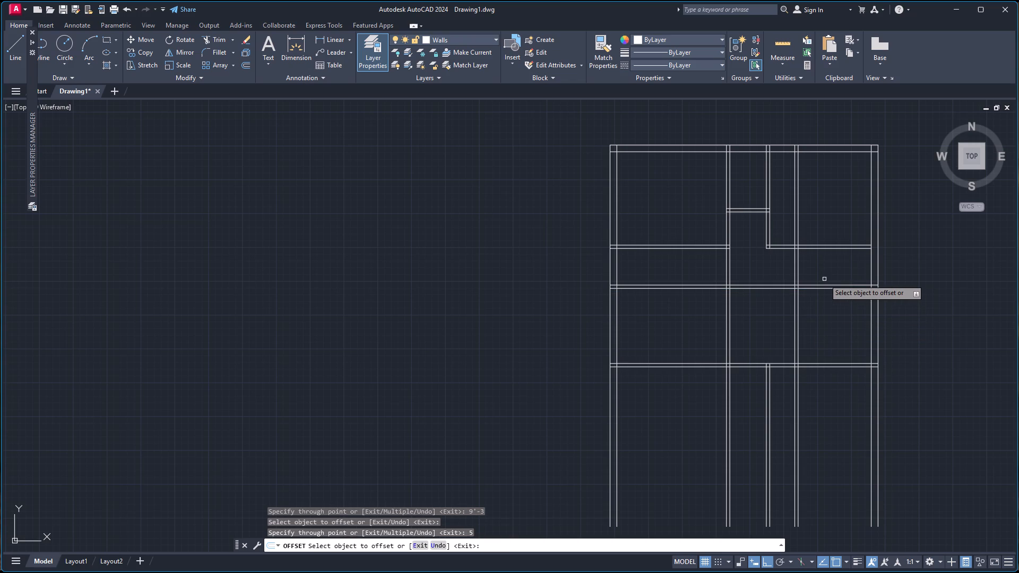
key("Escape")
Trim the new horizontal partition out of the left and middle bays, keeping it right of the new vertical partition.
type("tr")
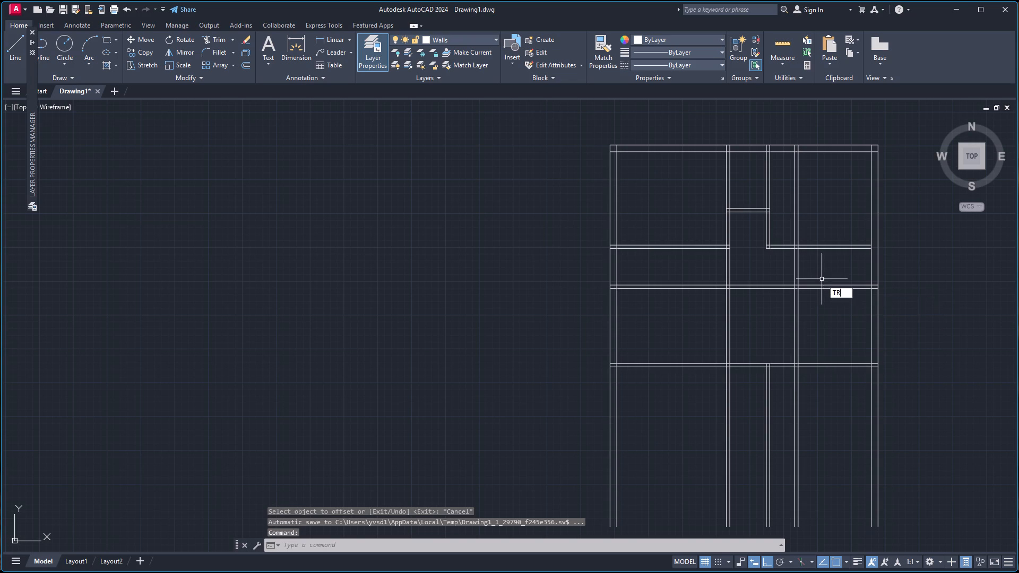
key("Return")
left_click(764, 271)
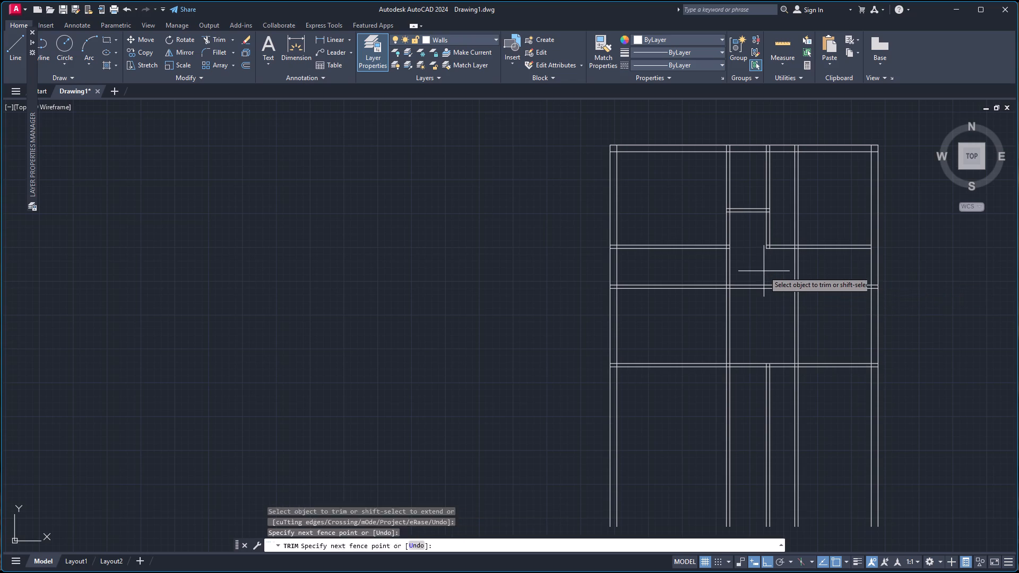
left_click(763, 317)
left_click(654, 273)
left_click(654, 311)
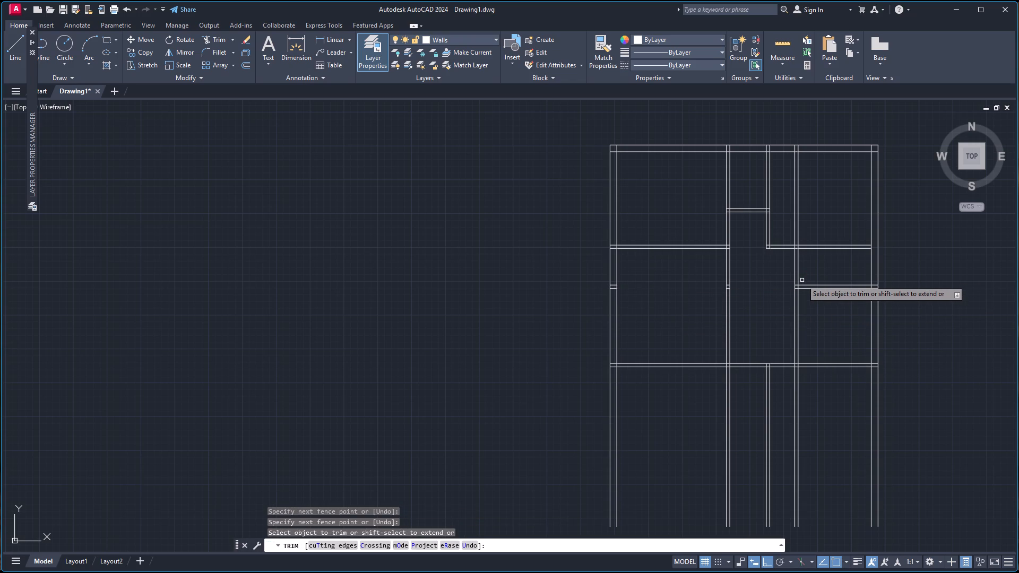
Trim the new vertical partition above the second horizontal partition and below the lowest one, keeping only the span between them.
left_click(781, 215)
left_click(814, 215)
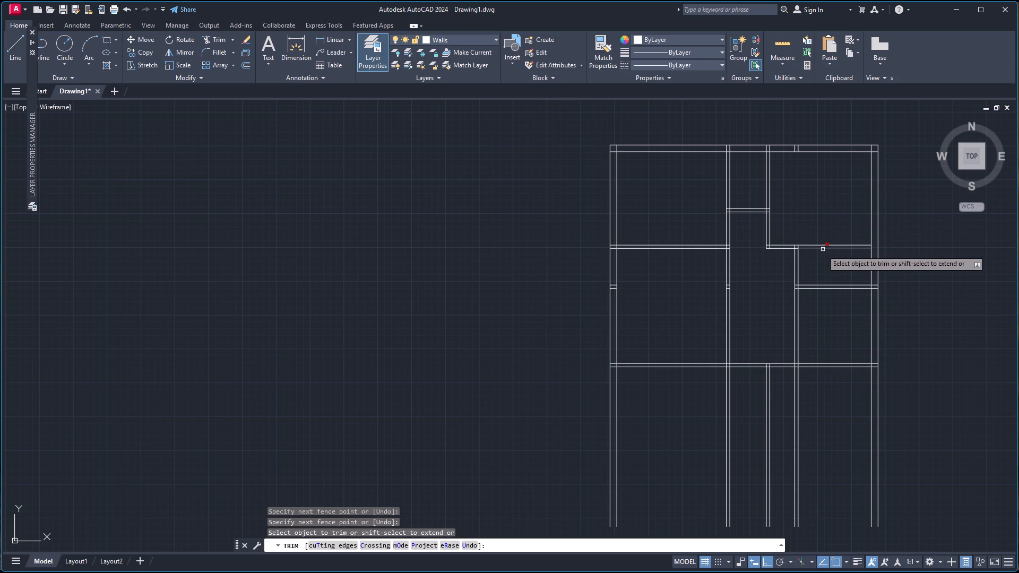
left_click(787, 418)
left_click(813, 416)
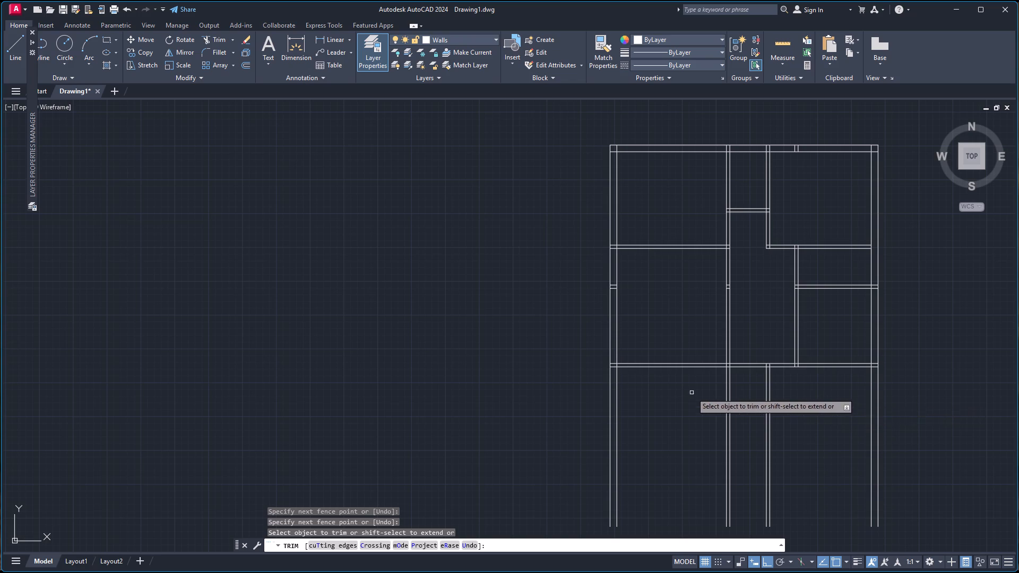
Trim the newest horizontal partition's remnants inside both exterior walls and the second partition's end inside the left exterior wall.
scroll(607, 271, "up", 3)
left_click(628, 324)
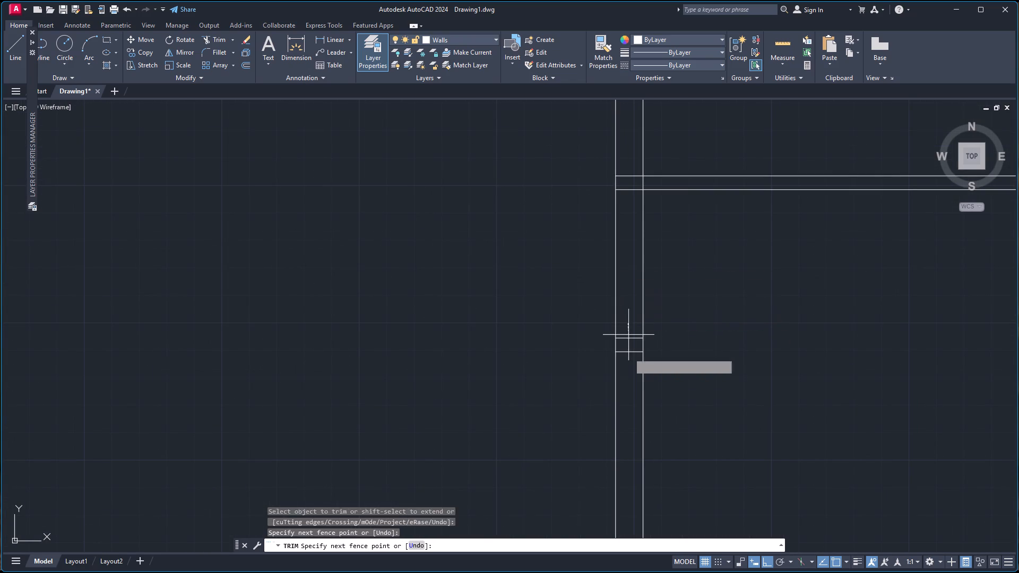
left_click(629, 366)
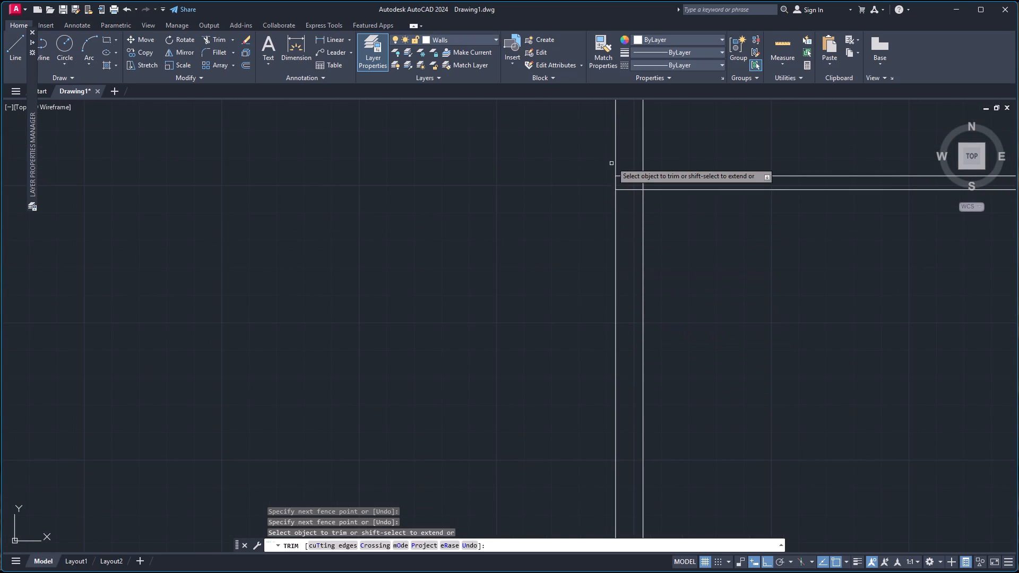
left_click(633, 157)
left_click(634, 228)
scroll(640, 231, "down", 3)
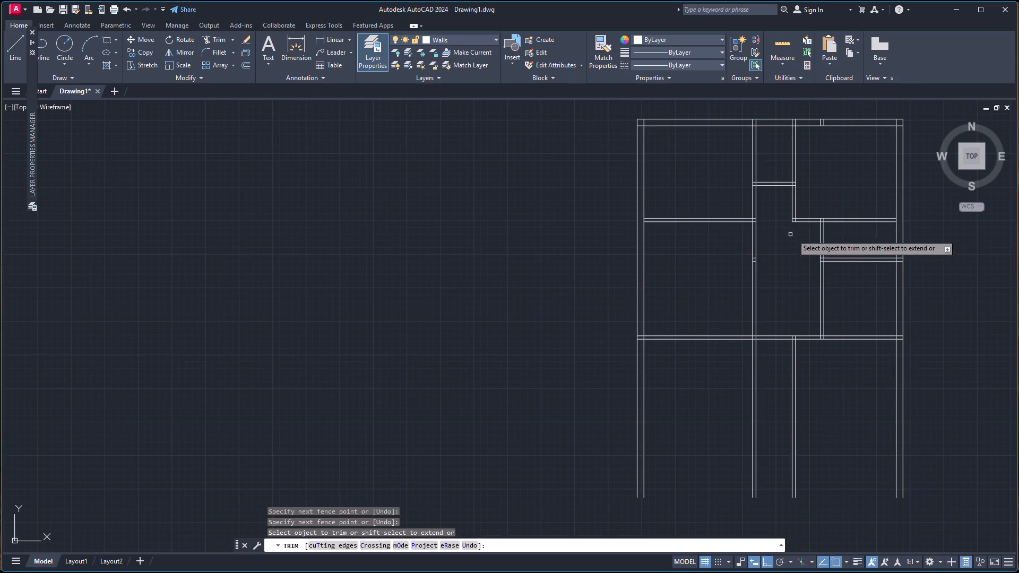
scroll(888, 216, "up", 3)
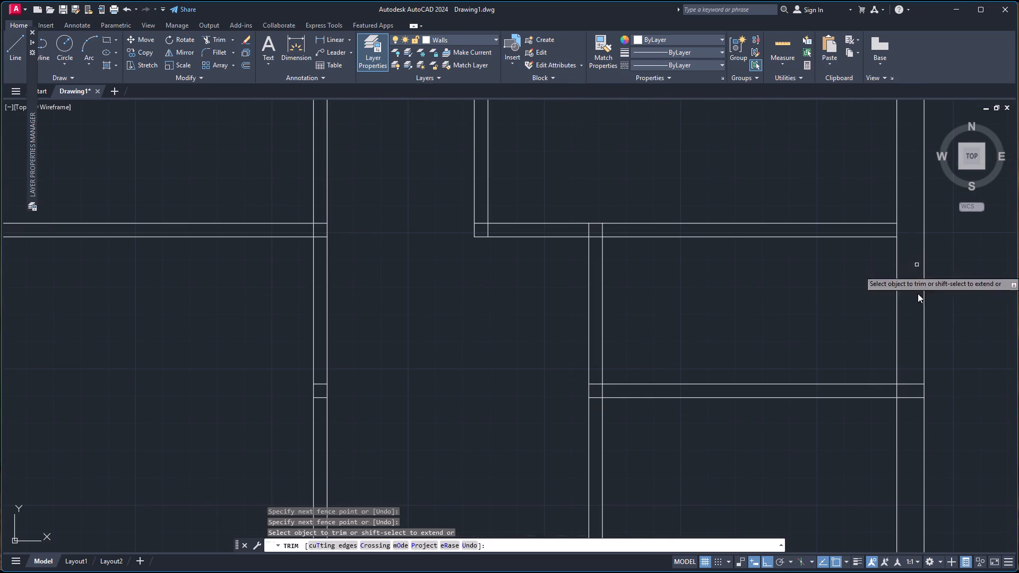
left_click_drag(912, 376, 914, 380)
left_click(914, 412)
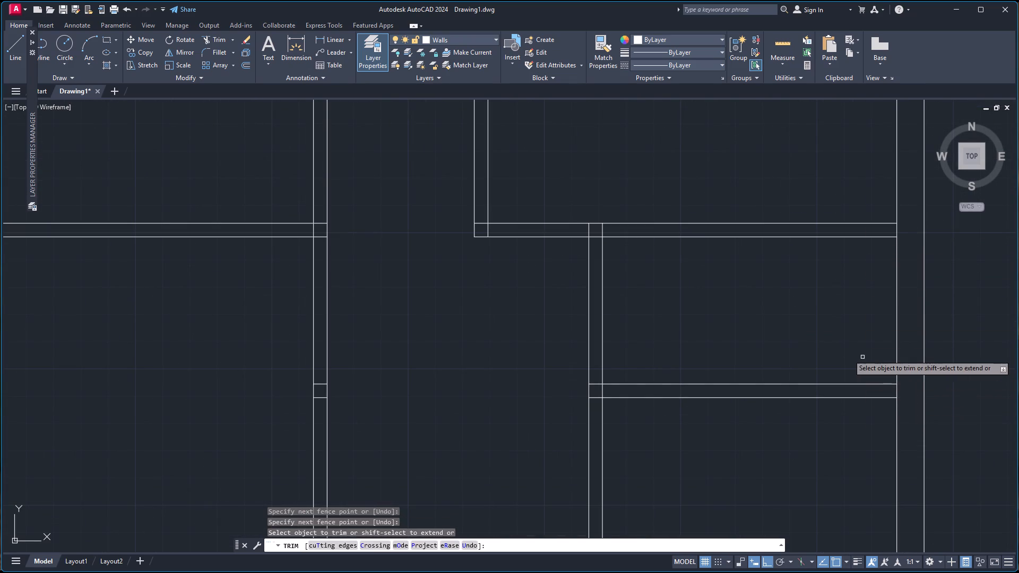
Start the Measure tool to check the plan's dimensions.
scroll(839, 354, "down", 2)
left_click(776, 42)
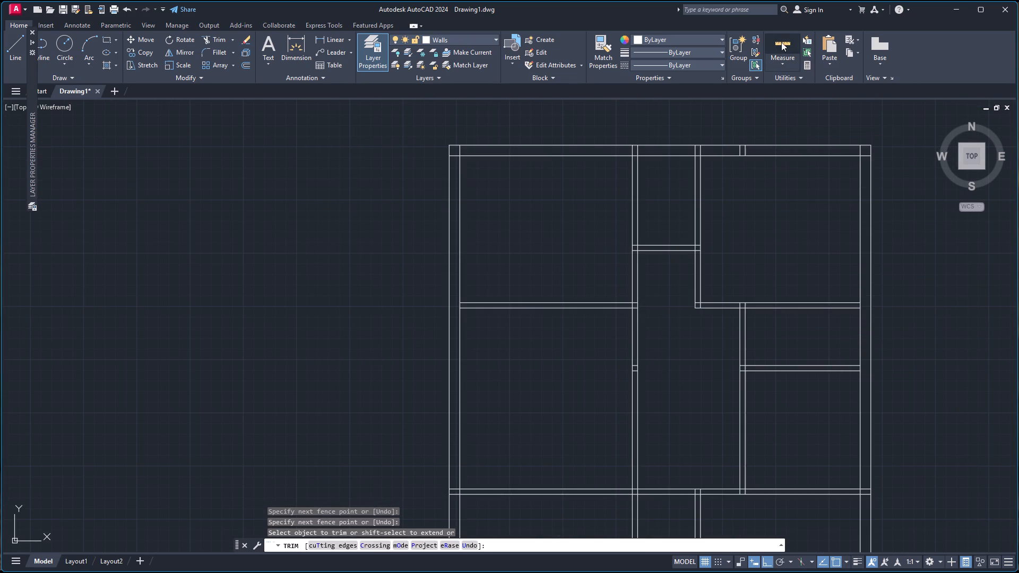
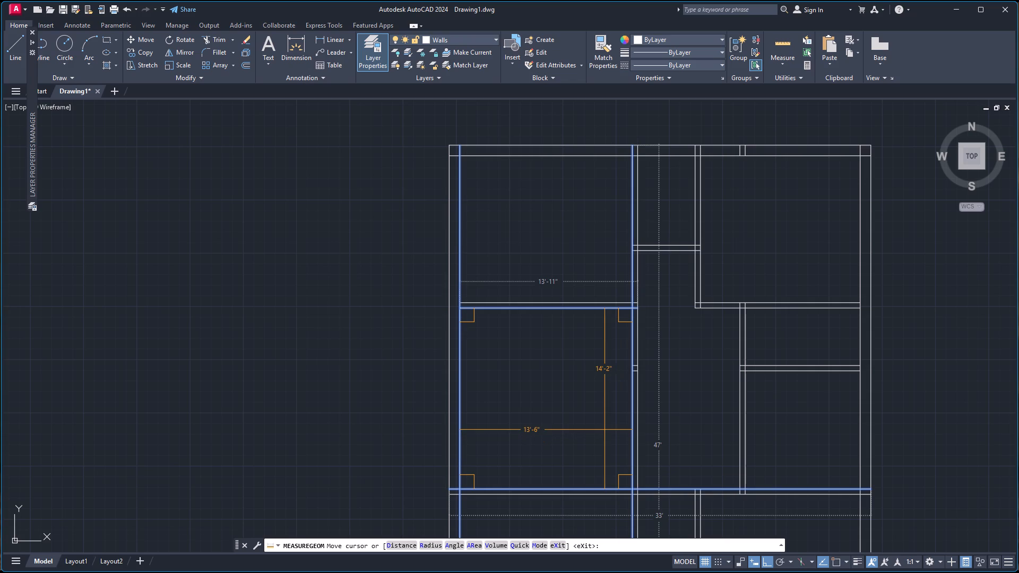
Trim the left vertical partition's left line below the lowest horizontal partition and clear the overlapping lines at that corner.
key("Escape")
scroll(787, 394, "down", 2)
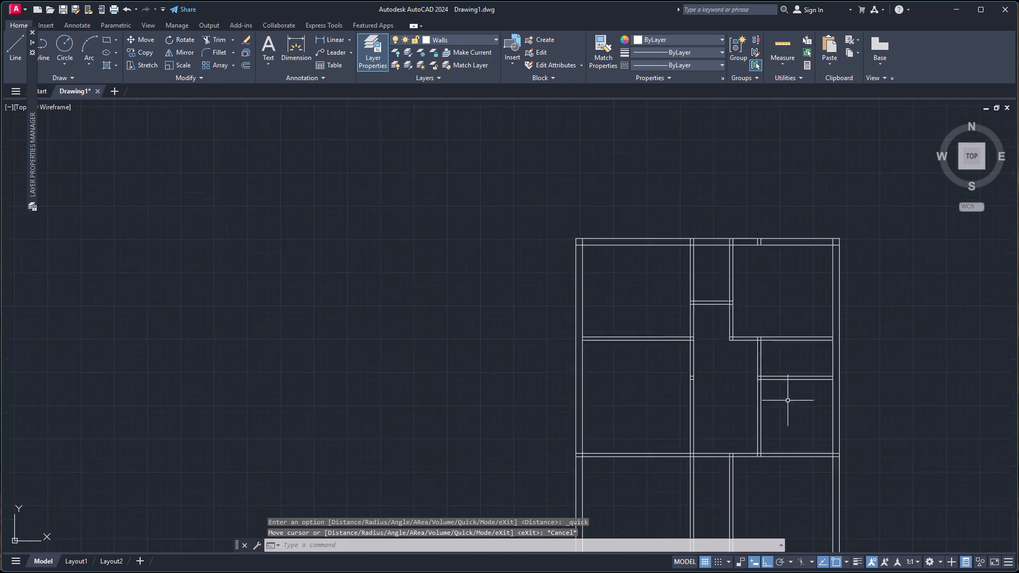
scroll(764, 516, "up", 2)
scroll(727, 455, "up", 1)
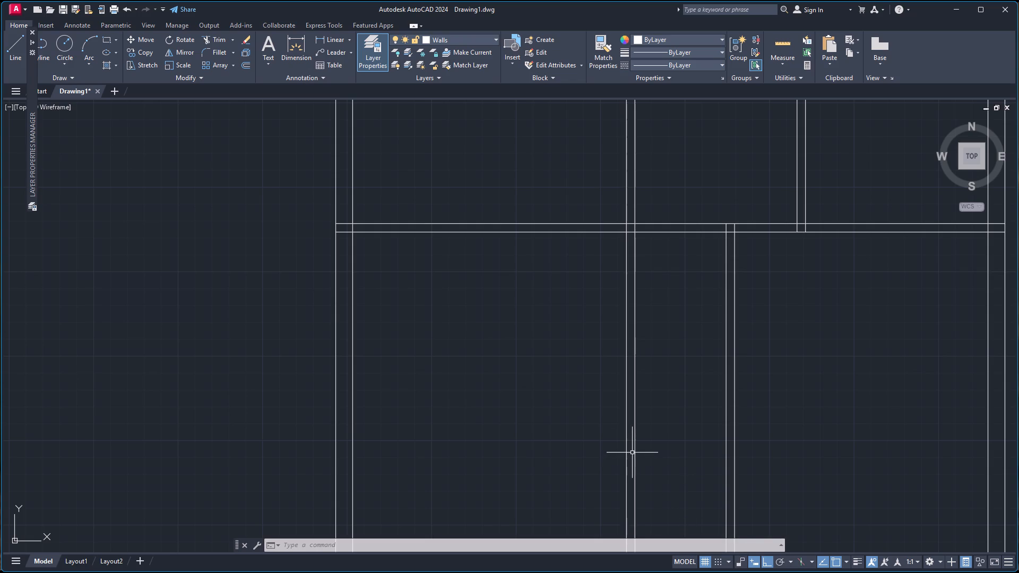
key("t")
key("r")
key("Return")
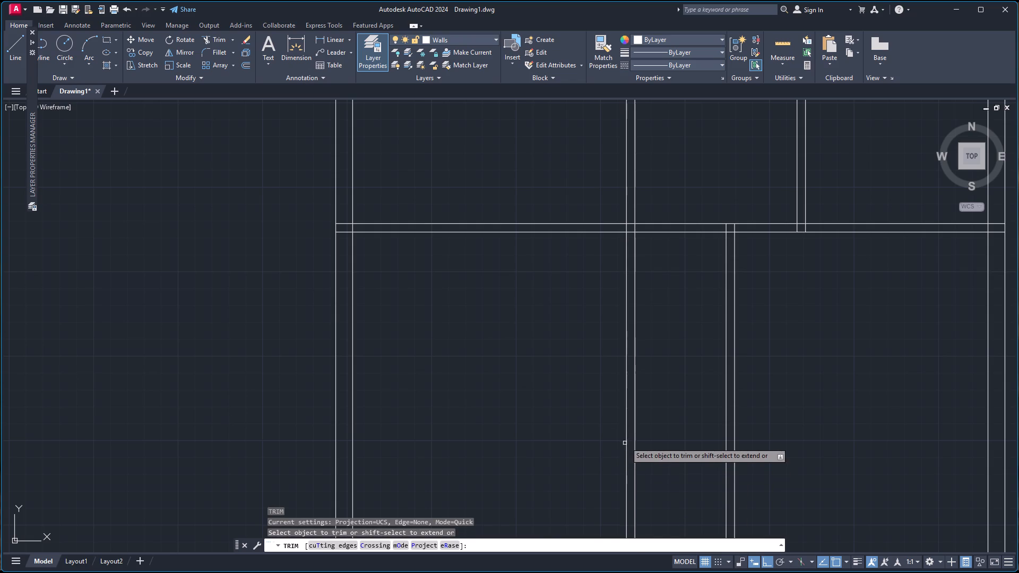
left_click(626, 263)
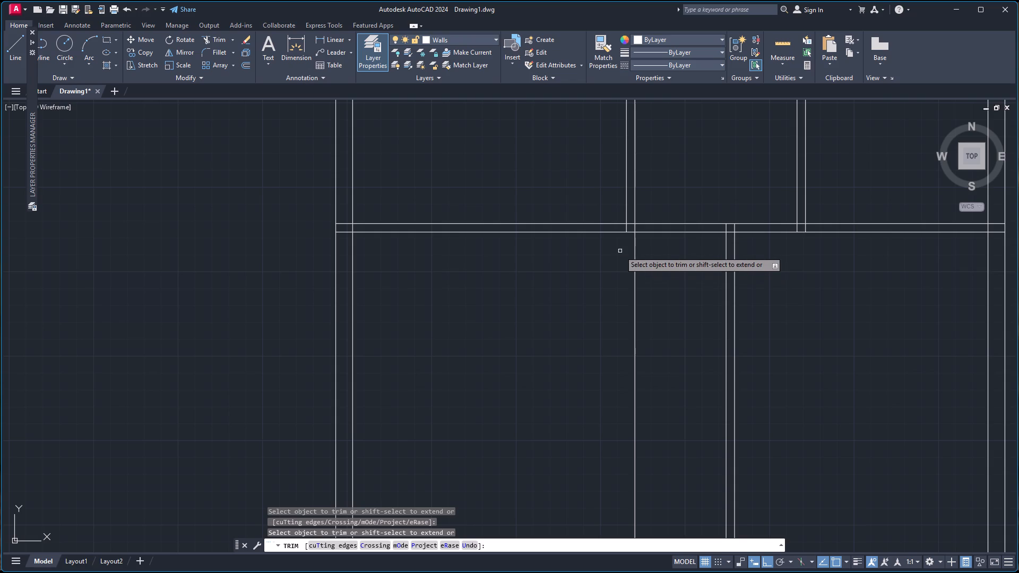
left_click(625, 228)
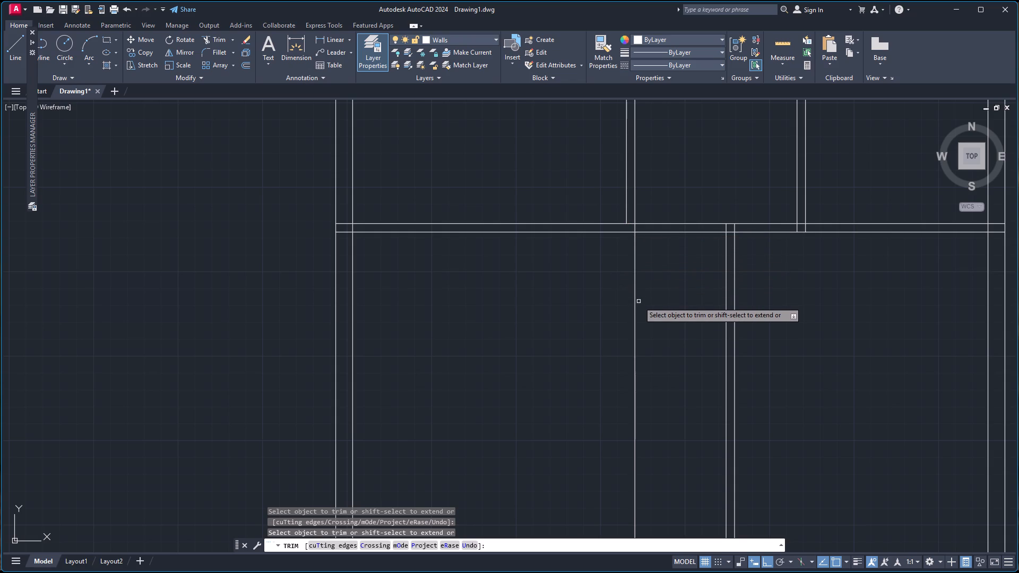
left_click(631, 224)
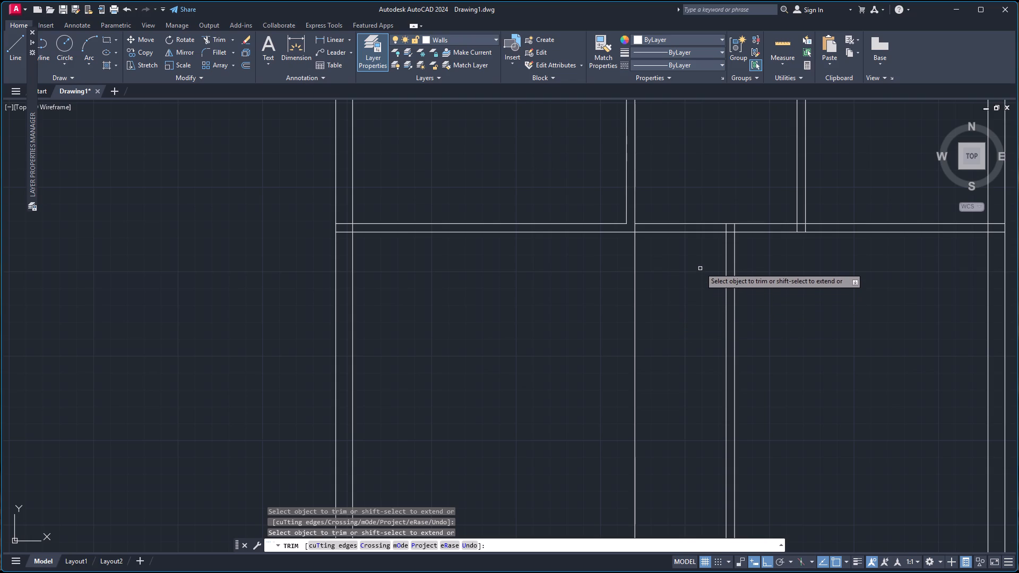
Trim both lines of the lowest horizontal partition across the hallway between the left and lower-right vertical partitions.
left_click(684, 202)
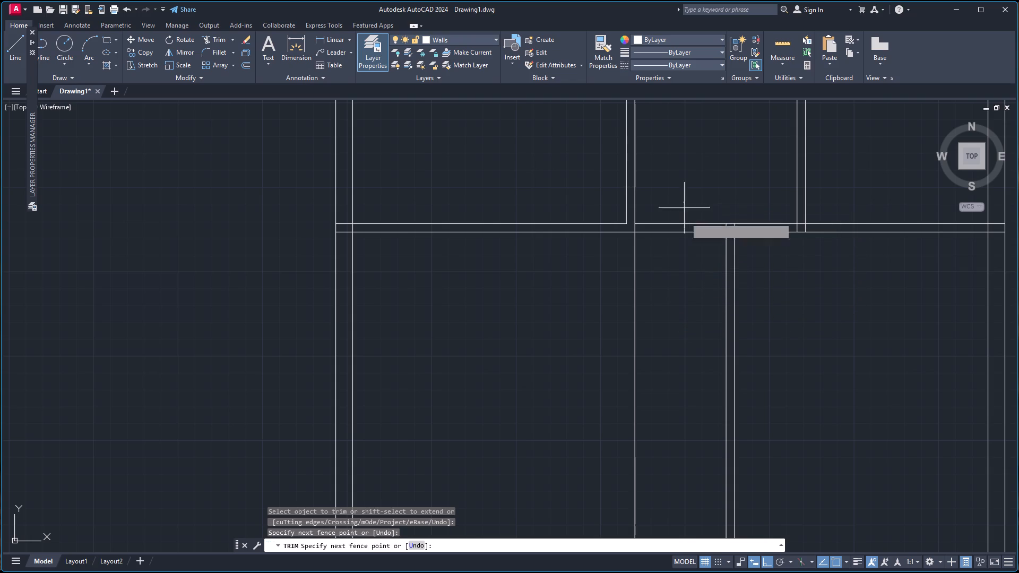
left_click(686, 289)
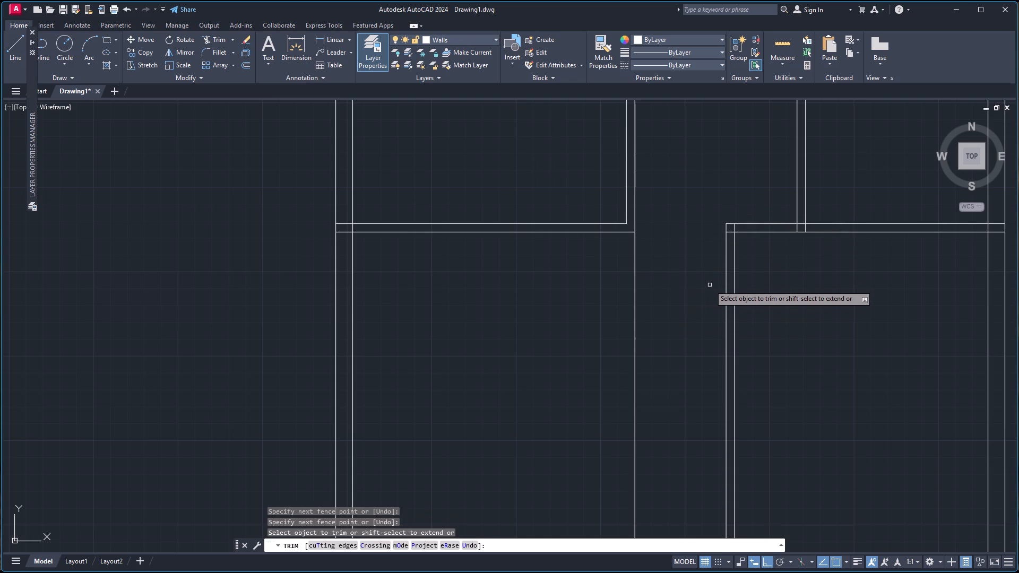
Trim the inner overlapping lines at the corner where the lower-right vertical partition meets the lowest horizontal partition.
scroll(726, 219, "up", 3)
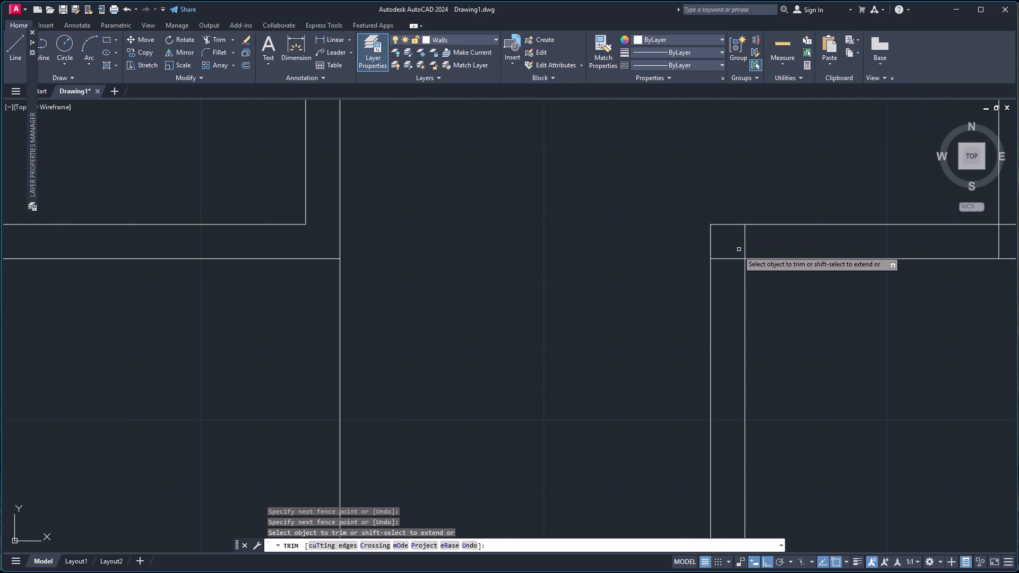
left_click(745, 244)
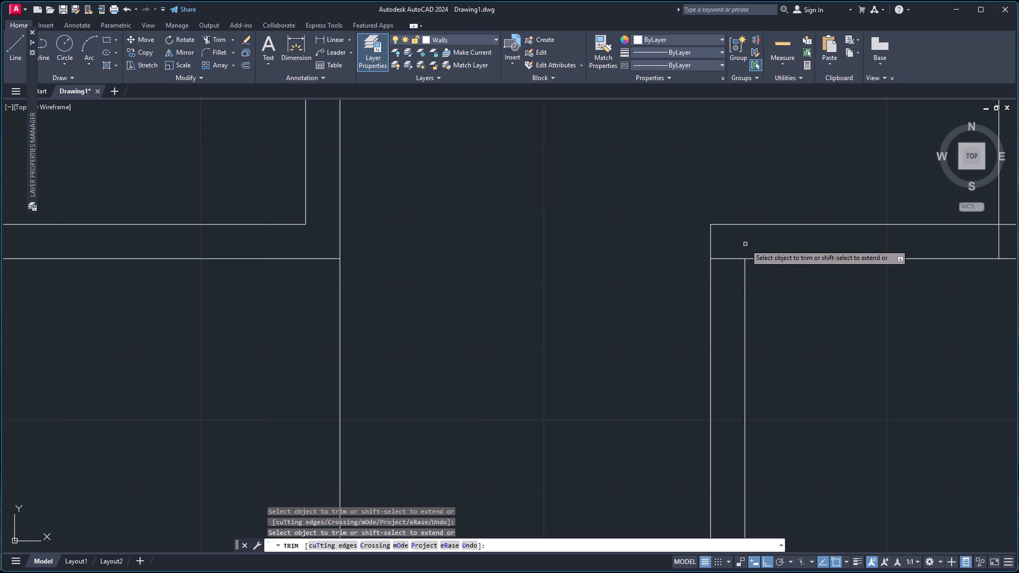
left_click(737, 259)
Trim the crossing lines where the right-hand rooms' vertical partition joins the lowest horizontal partition to open the T-junction.
scroll(734, 270, "down", 4)
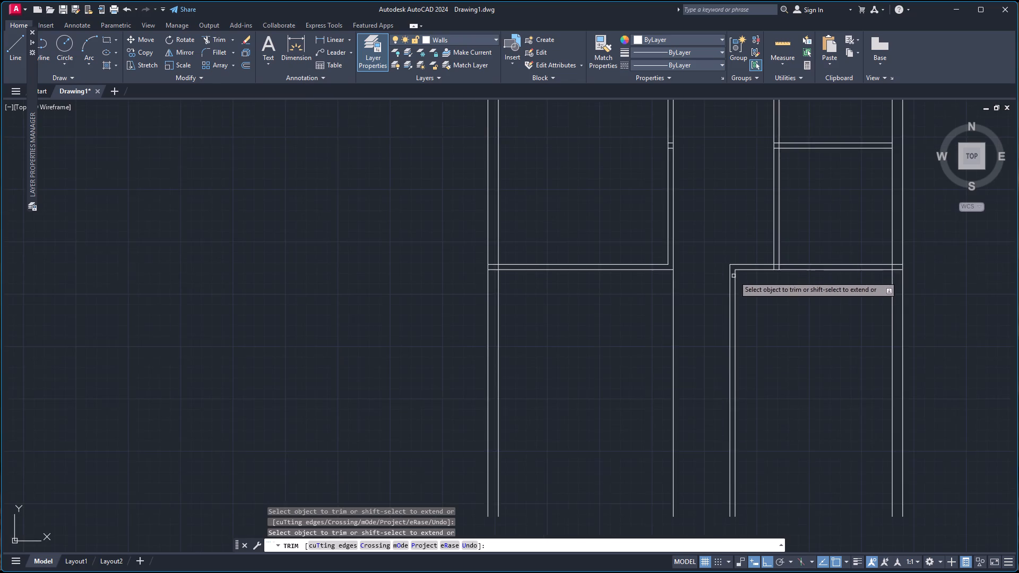
scroll(740, 275, "down", 1)
scroll(773, 267, "up", 2)
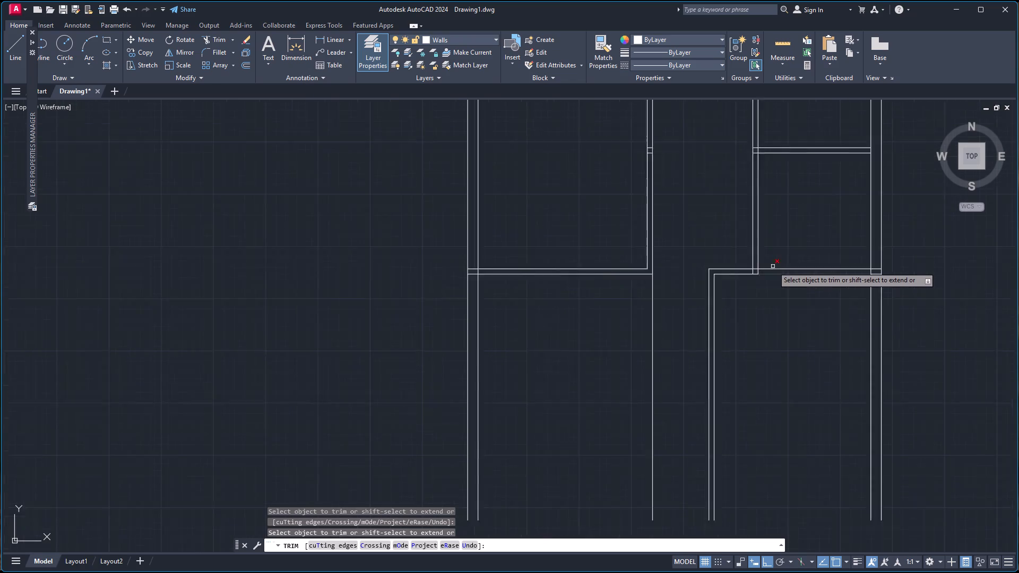
scroll(773, 266, "up", 3)
left_click(664, 277)
left_click(621, 294)
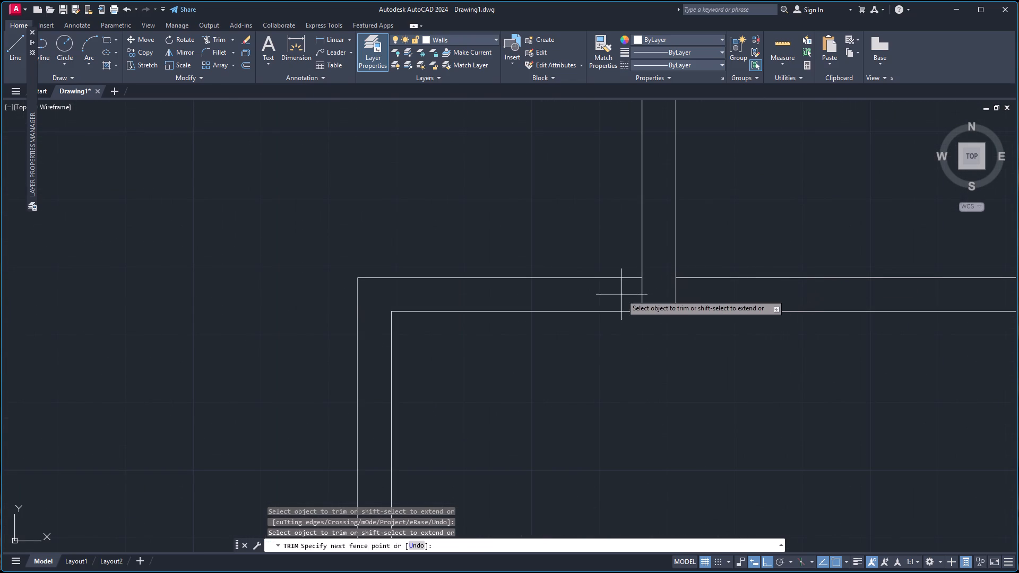
left_click(724, 296)
Open the T-junction where the short horizontal partition between the two right-hand rooms meets their vertical partition by trimming its overlapping lines.
scroll(724, 296, "down", 3)
scroll(730, 225, "down", 1)
scroll(733, 161, "down", 2)
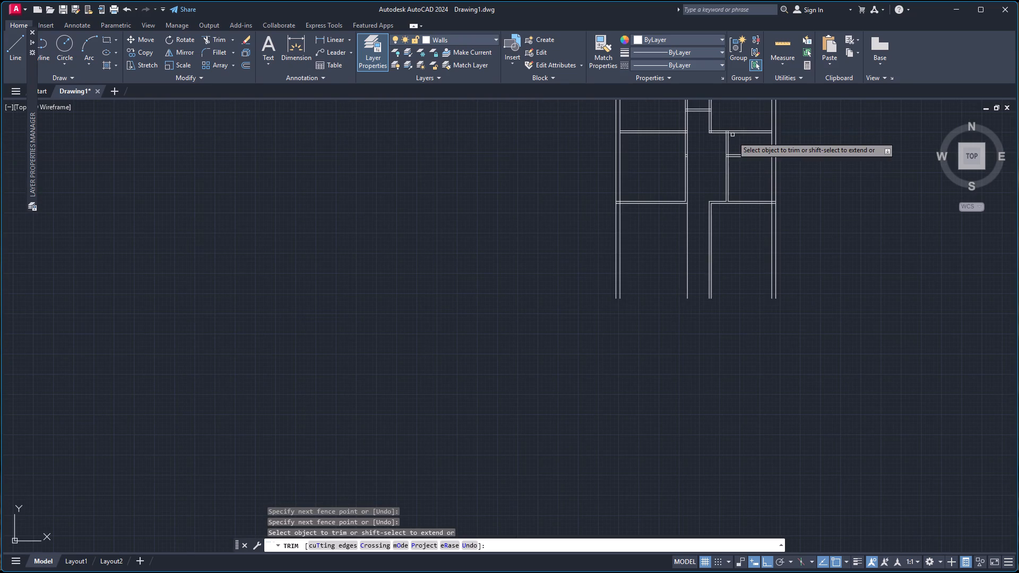
scroll(732, 136, "up", 6)
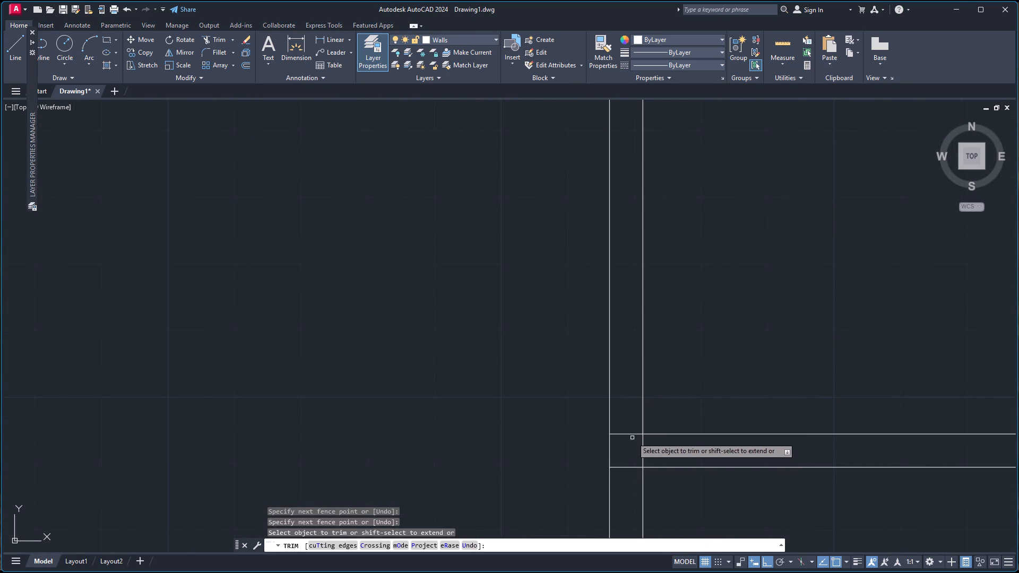
left_click(631, 435)
left_click(629, 467)
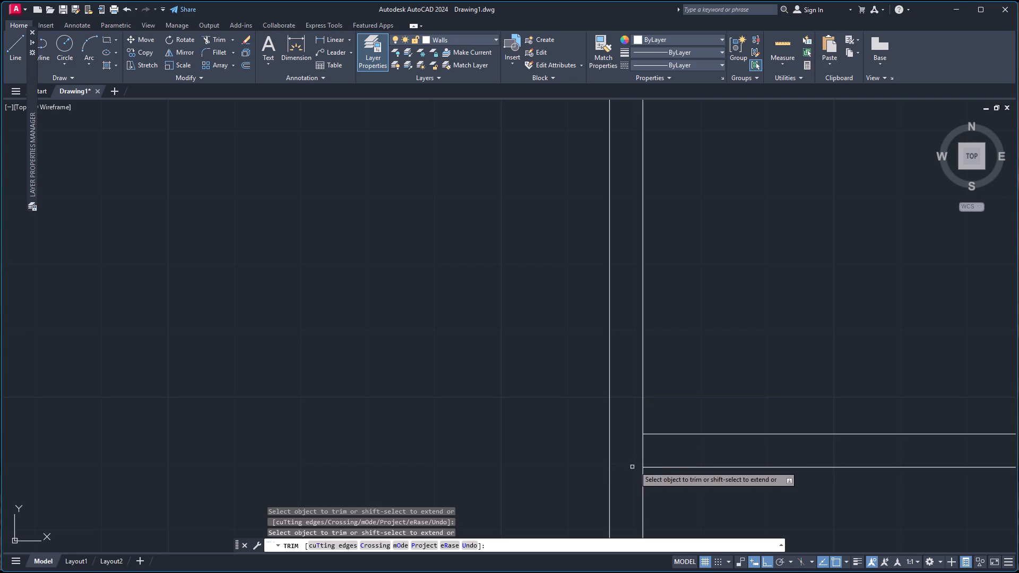
left_click(644, 455)
Trim the overlapping lines where the upper-right room's bottom partition meets the vertical partition below it and the one above its left end.
scroll(654, 449, "down", 4)
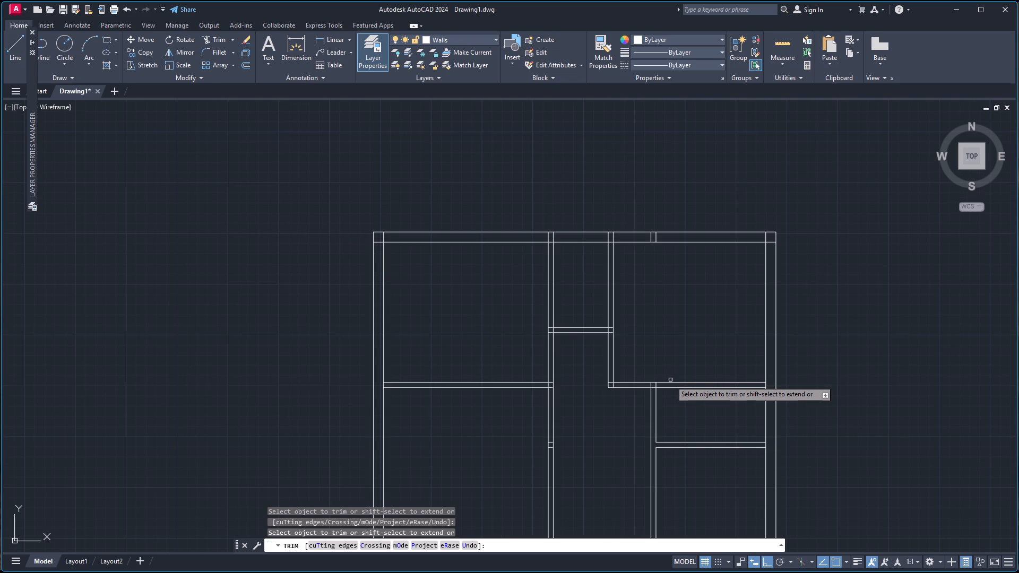
scroll(651, 358, "up", 3)
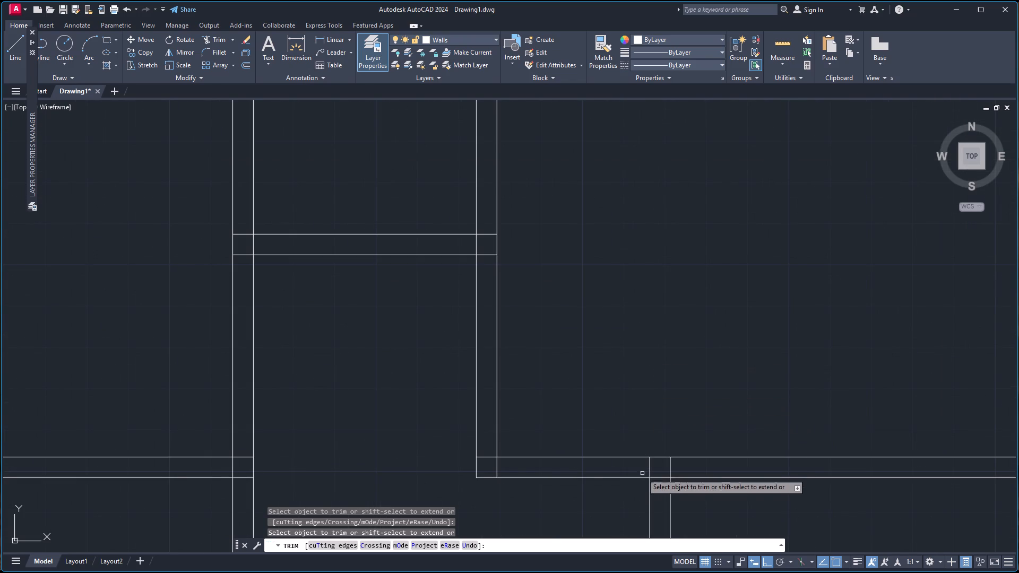
left_click(642, 471)
left_click(684, 471)
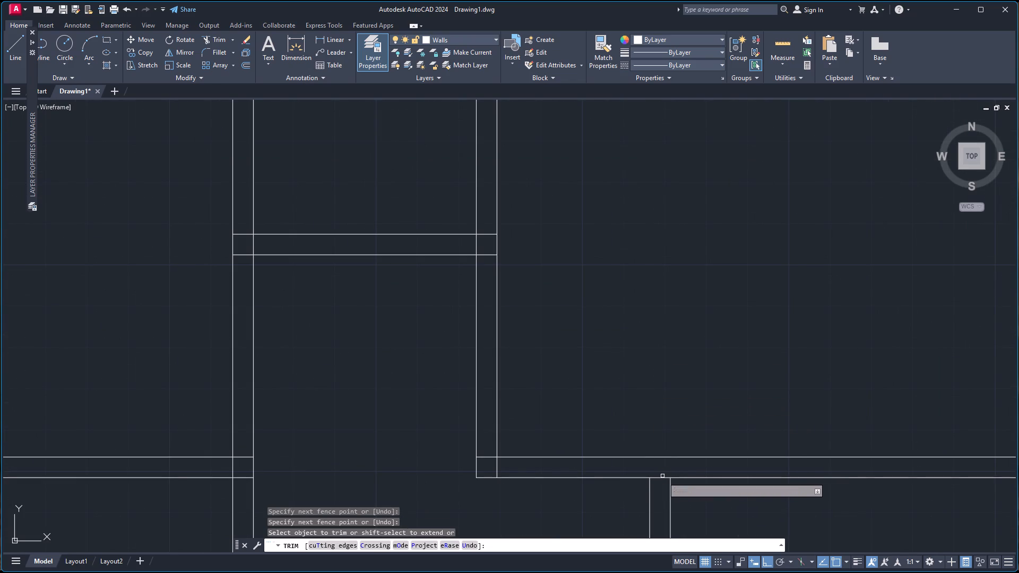
left_click(664, 477)
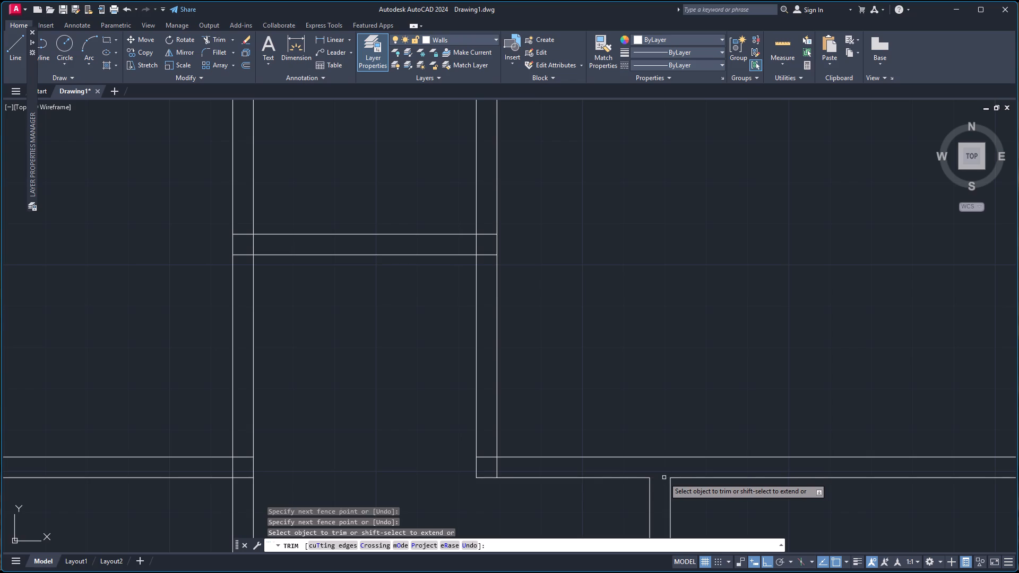
left_click(496, 470)
left_click(488, 458)
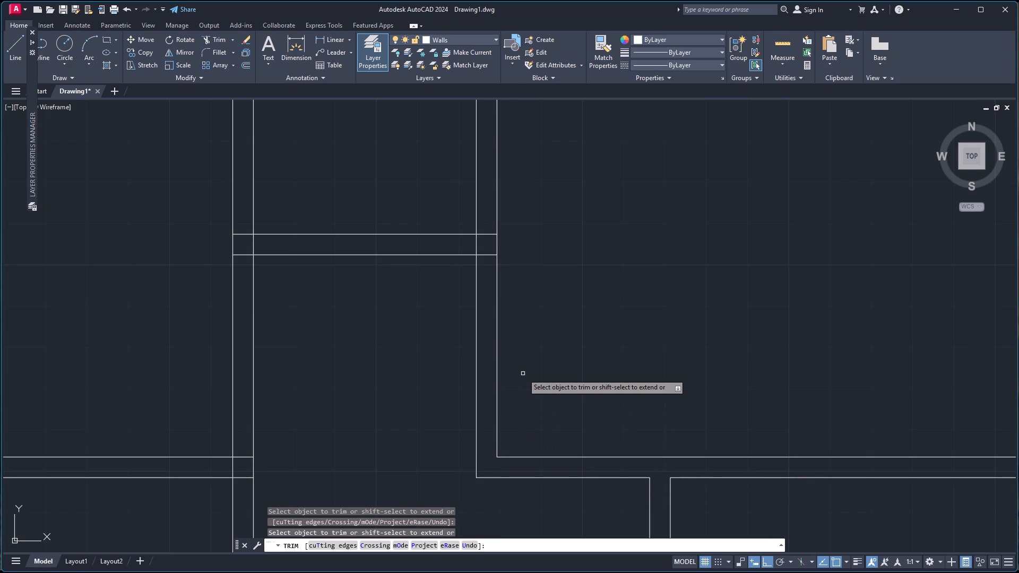
Trim the overlapping lines at both ends of the short horizontal partition that closes the small top-middle room.
left_click(487, 234)
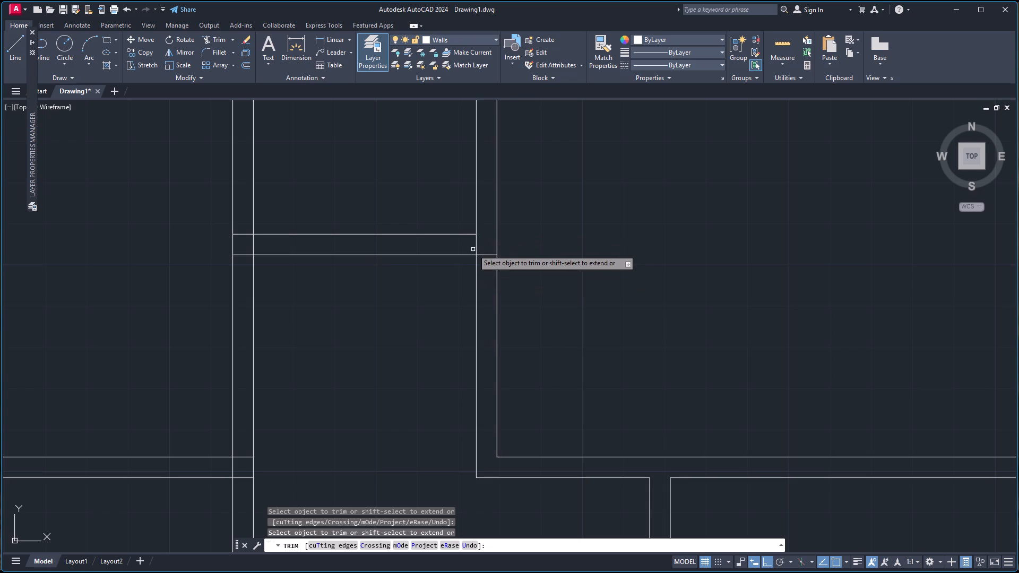
left_click(475, 247)
left_click(490, 256)
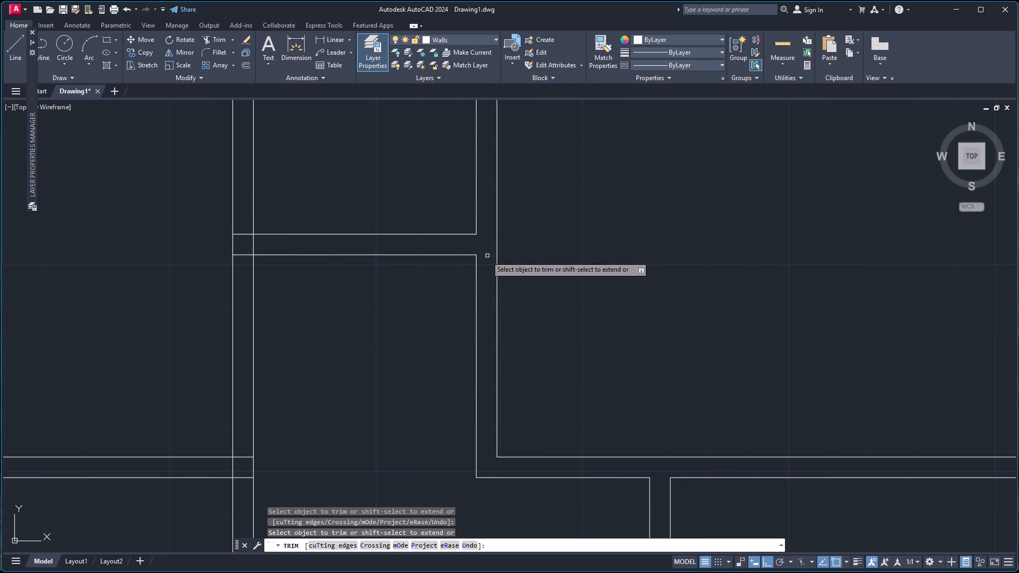
left_click(243, 235)
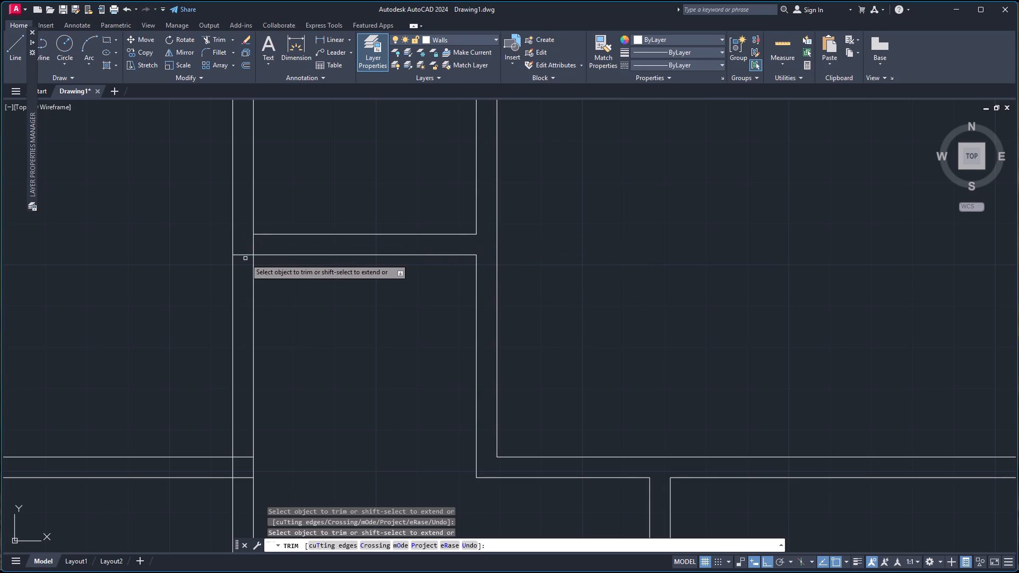
left_click(248, 255)
left_click(253, 247)
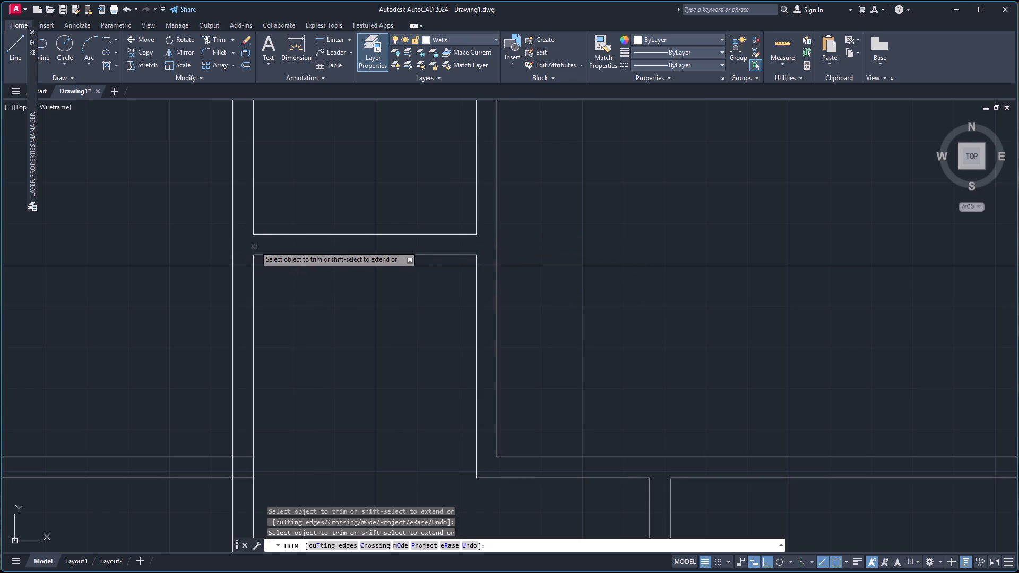
Trim all the vertical partition lines that run through the thickness of the top exterior wall.
scroll(279, 244, "down", 4)
scroll(315, 194, "up", 2)
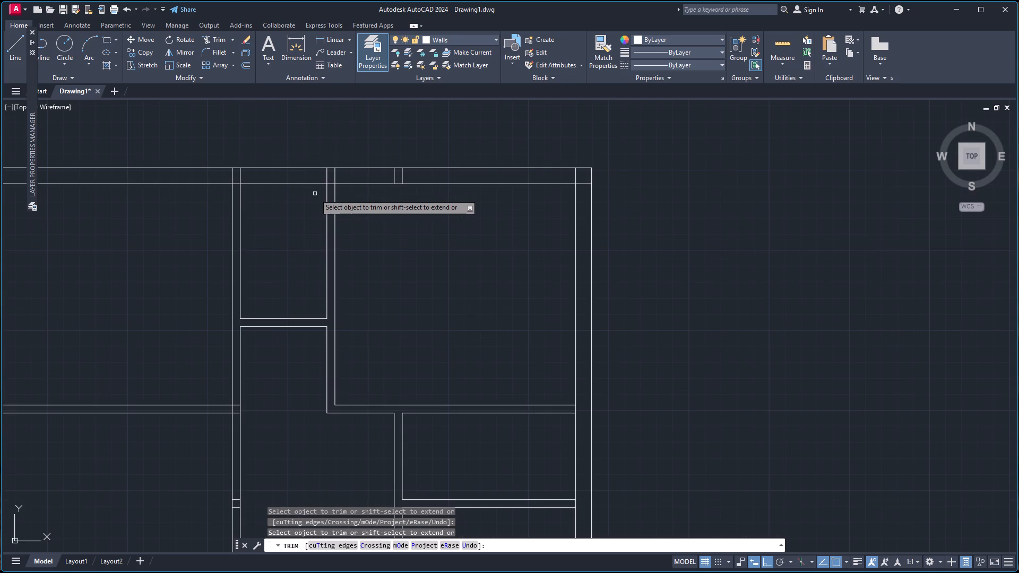
scroll(204, 156, "up", 1)
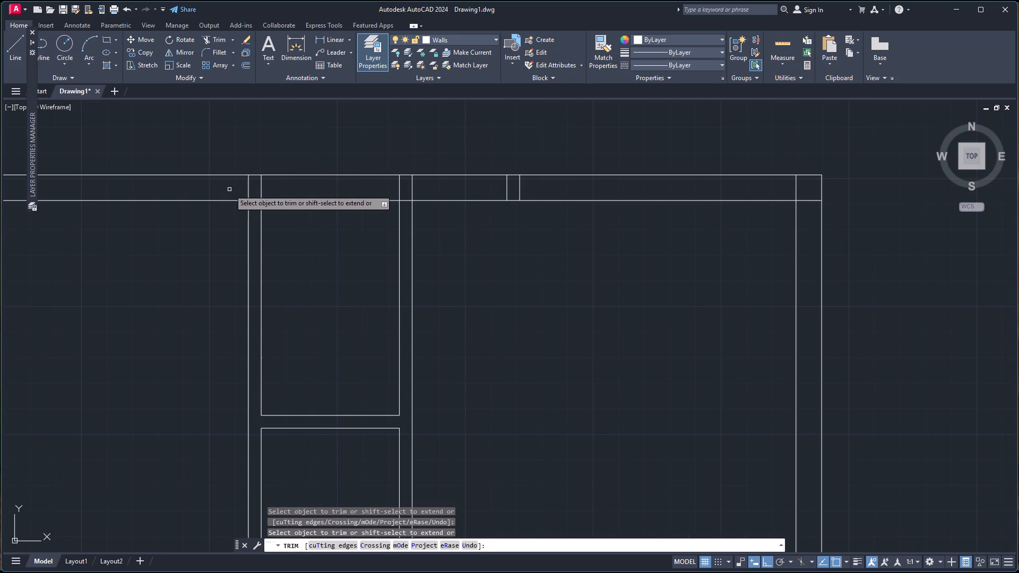
left_click(229, 189)
left_click(548, 194)
Trim the overlapping inner wall lines at the top-left and top-right corners of the exterior walls.
scroll(520, 209, "down", 4)
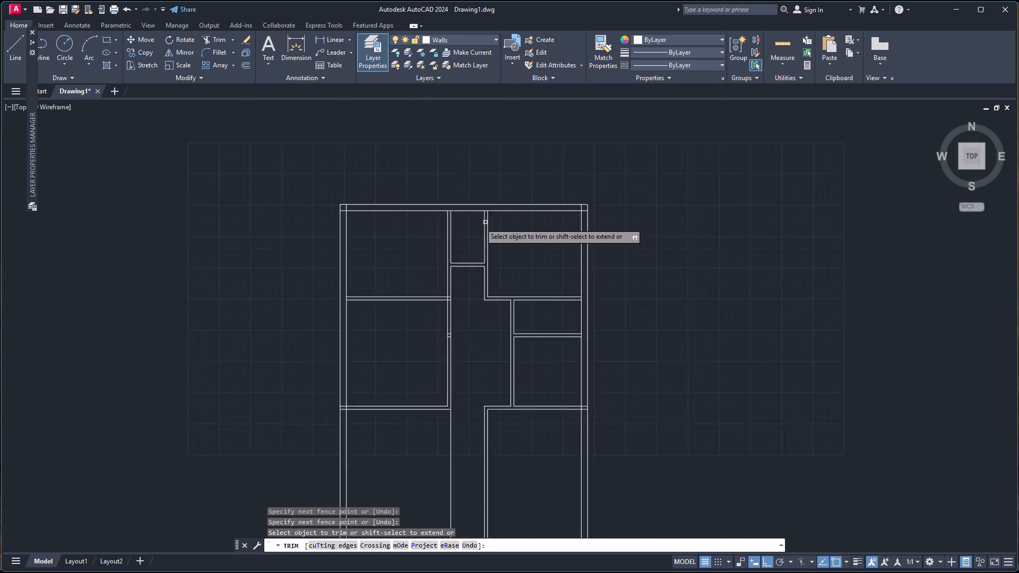
scroll(373, 216, "up", 3)
left_click(464, 206)
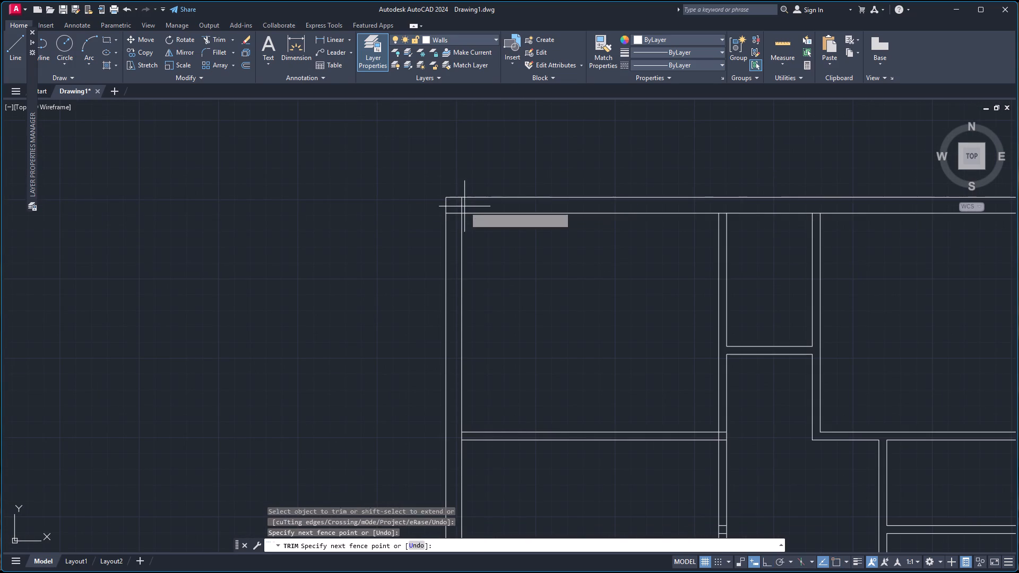
left_click(454, 213)
scroll(518, 197, "down", 4)
scroll(695, 192, "up", 3)
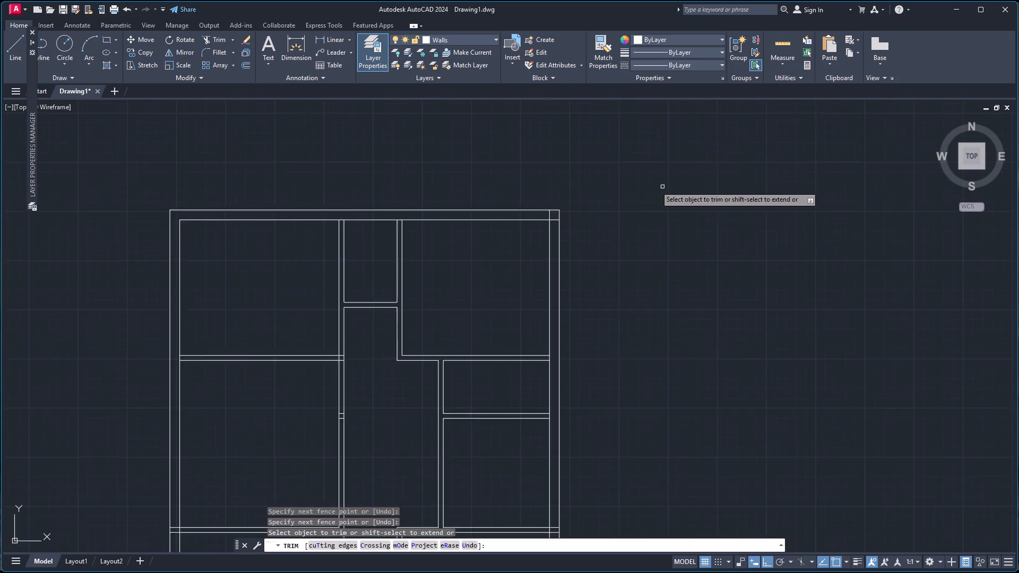
scroll(627, 185, "up", 2)
left_click(496, 250)
left_click(520, 265)
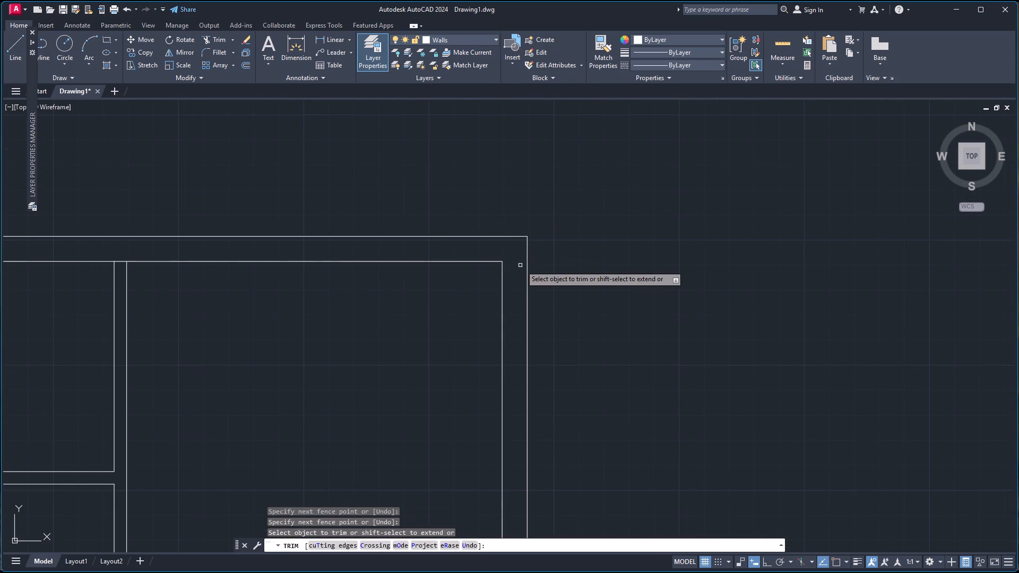
Trim the ends of the lowest horizontal partition's lines inside the right exterior wall.
scroll(506, 254, "down", 4)
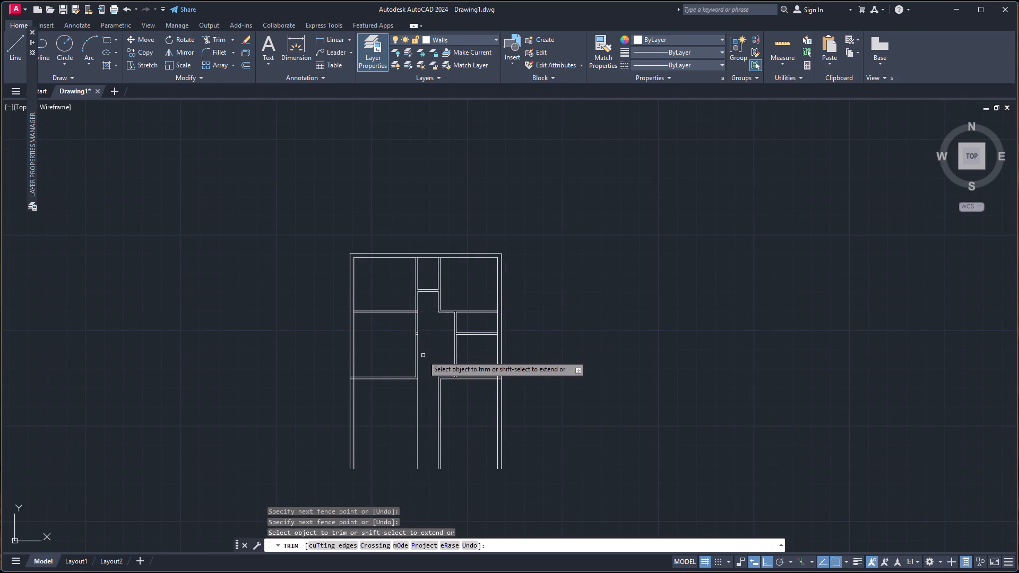
scroll(503, 410, "up", 3)
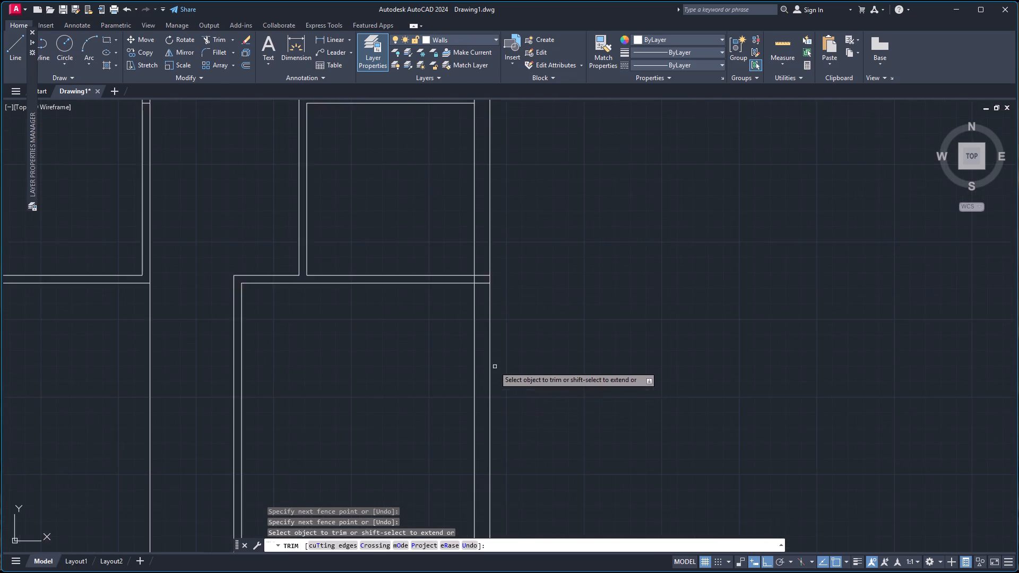
scroll(493, 364, "up", 1)
left_click(473, 218)
left_click(474, 255)
Trim the two short leftover horizontal lines inside the thickness of the vertical partition left of the central corridor.
scroll(474, 256, "down", 3)
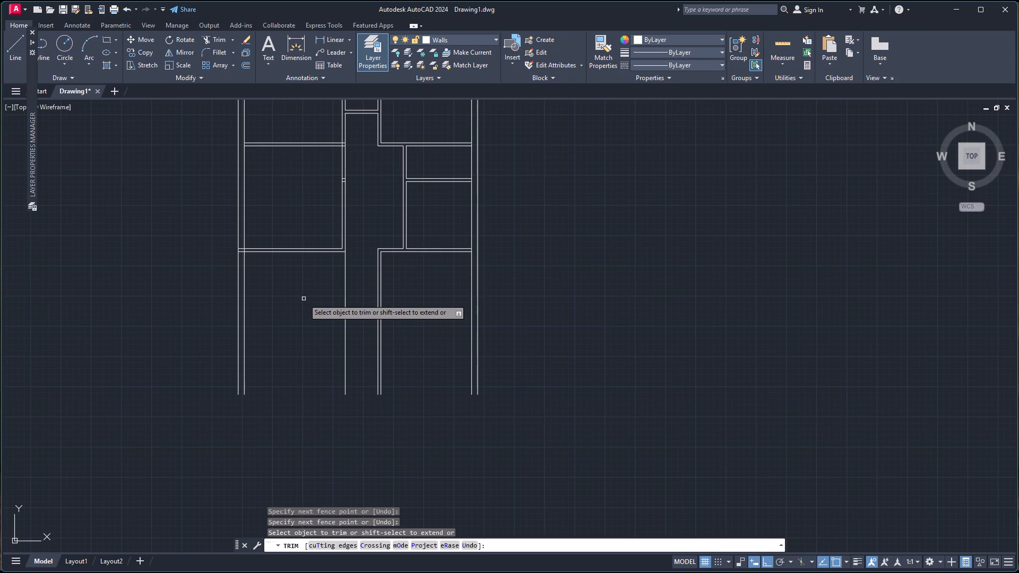
scroll(369, 131, "up", 4)
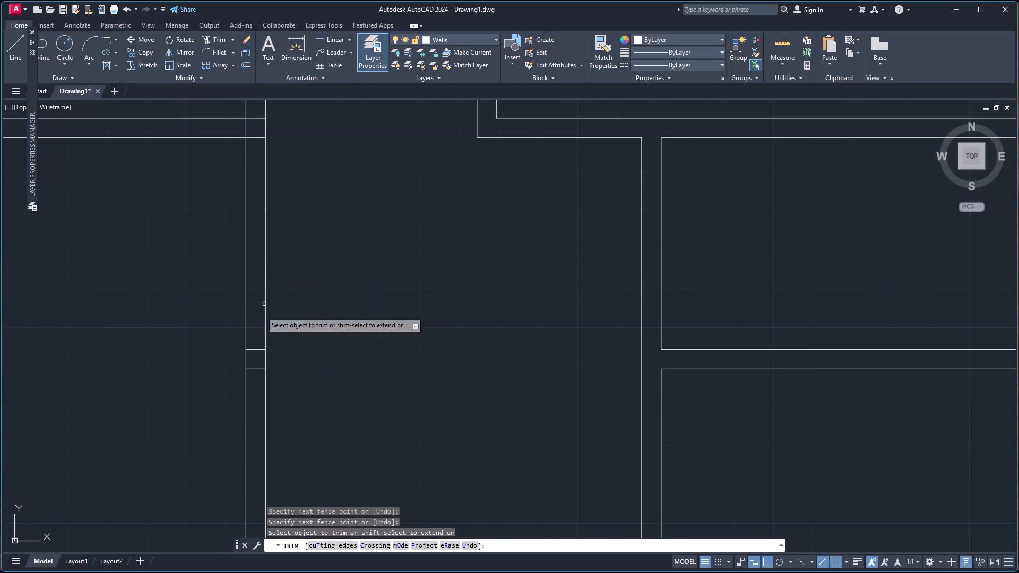
left_click(257, 340)
left_click(260, 374)
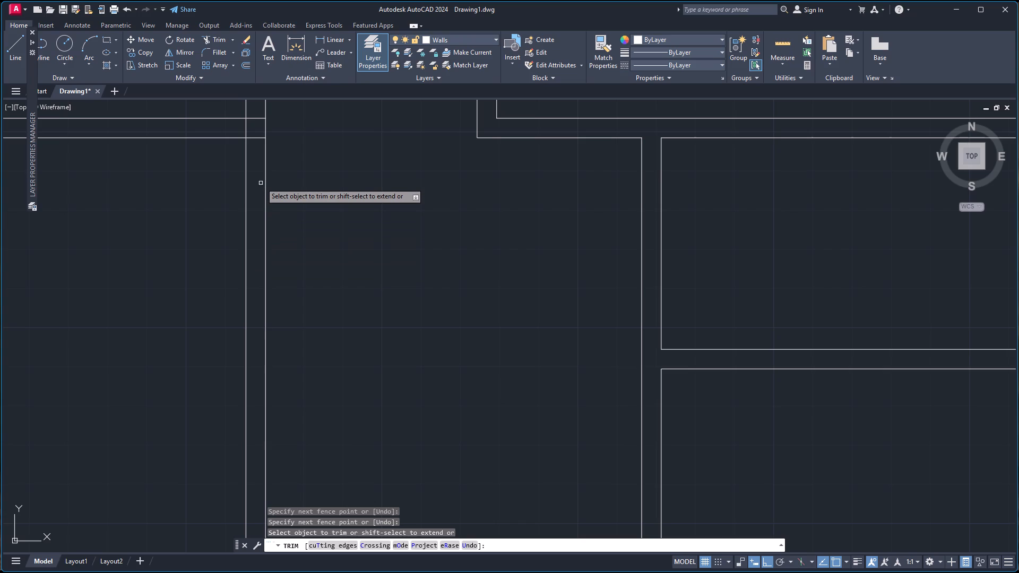
Trim the upper left horizontal partition's top line inside the corridor's left partition, plus that partition's inner line below the junction.
scroll(264, 186, "down", 3)
scroll(243, 157, "up", 3)
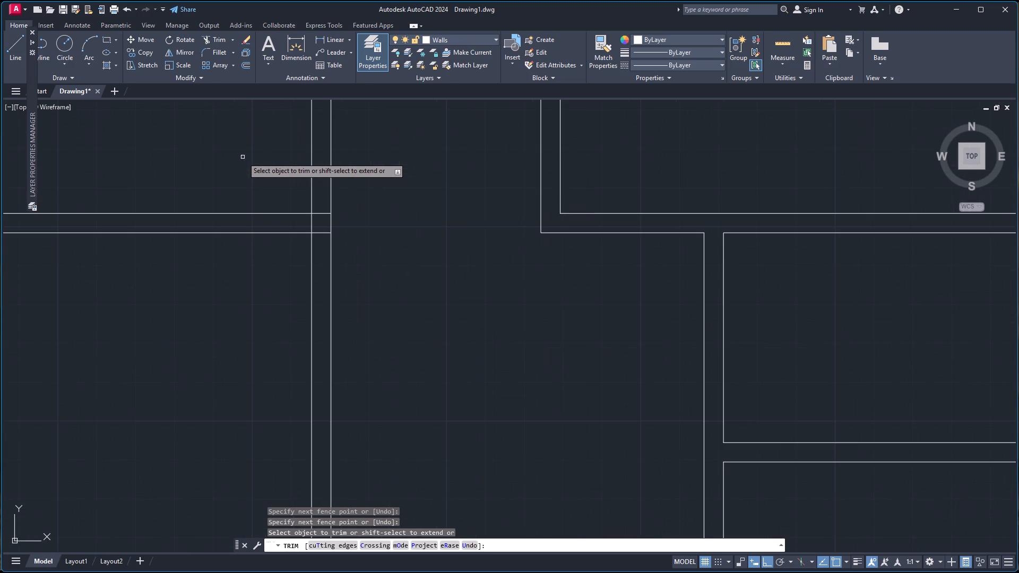
scroll(284, 221, "down", 3)
scroll(284, 181, "up", 3)
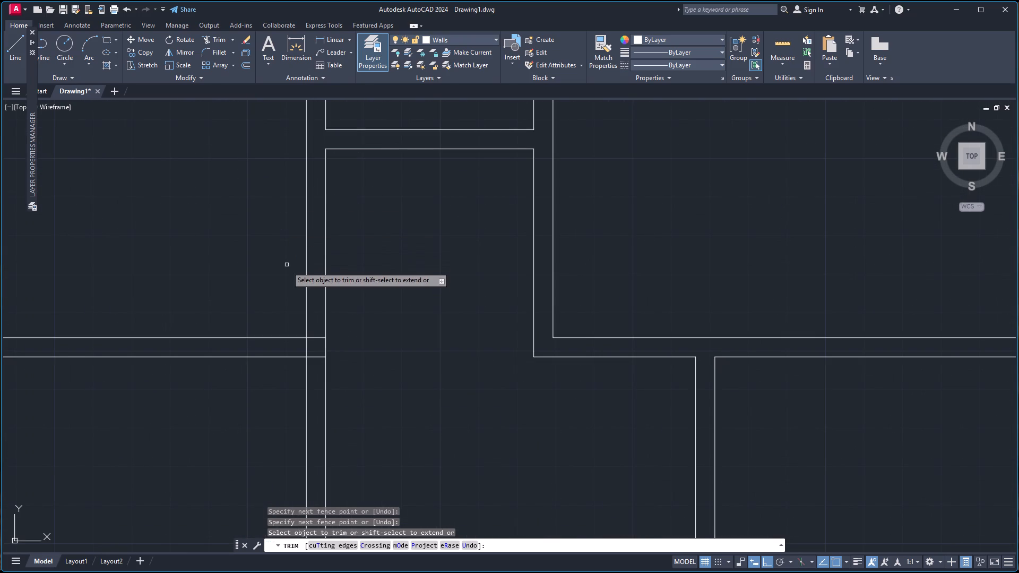
scroll(302, 291, "up", 3)
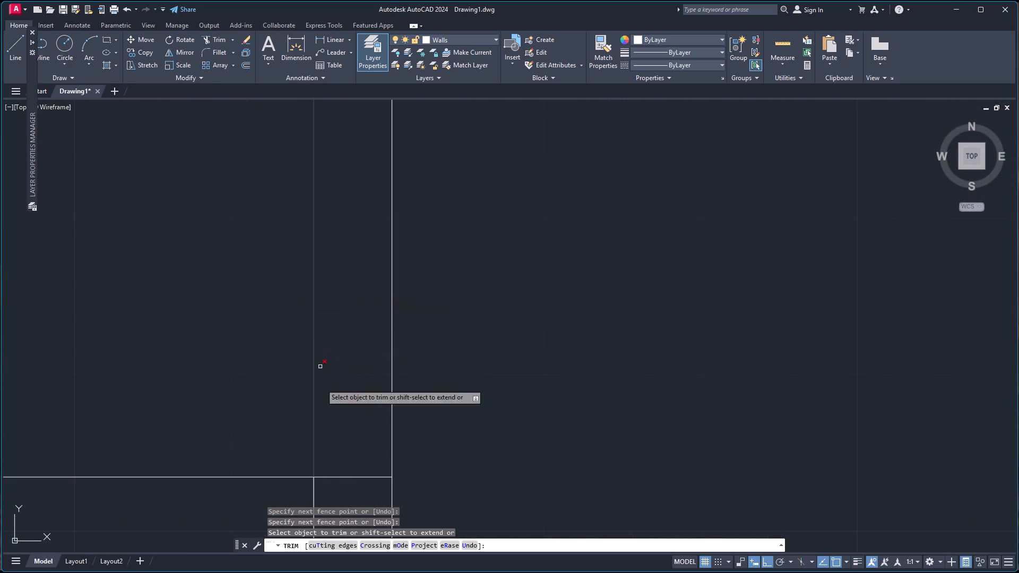
left_click(345, 464)
left_click(302, 491)
scroll(339, 379, "down", 5)
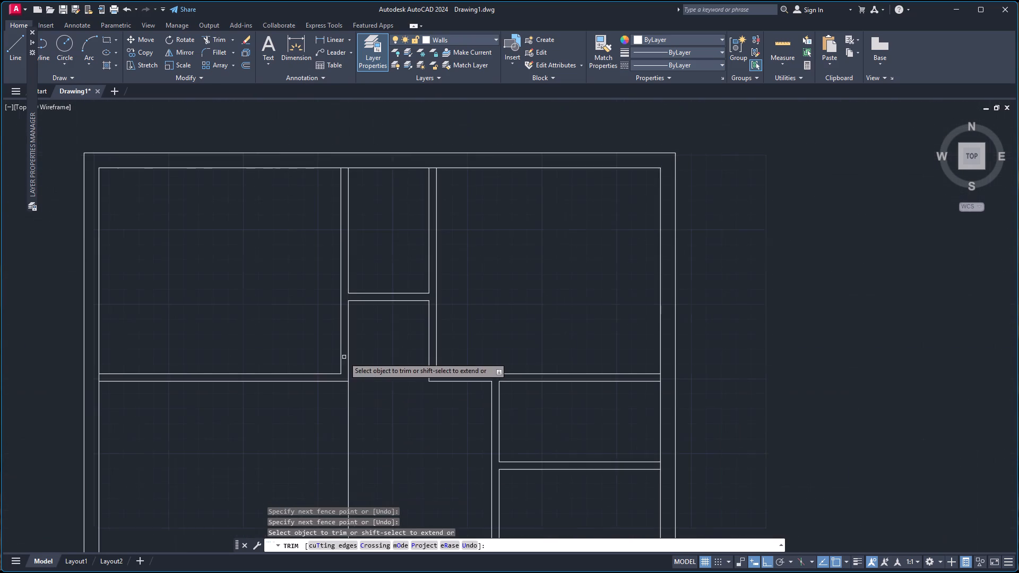
scroll(252, 361, "down", 2)
scroll(362, 434, "down", 2)
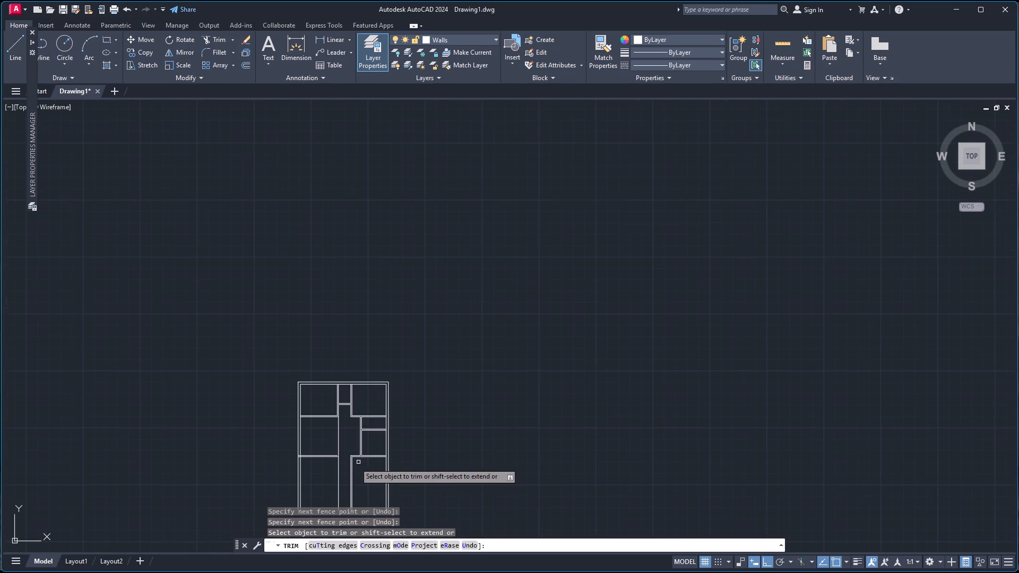
scroll(325, 503, "up", 4)
scroll(335, 474, "down", 1)
scroll(337, 517, "down", 1)
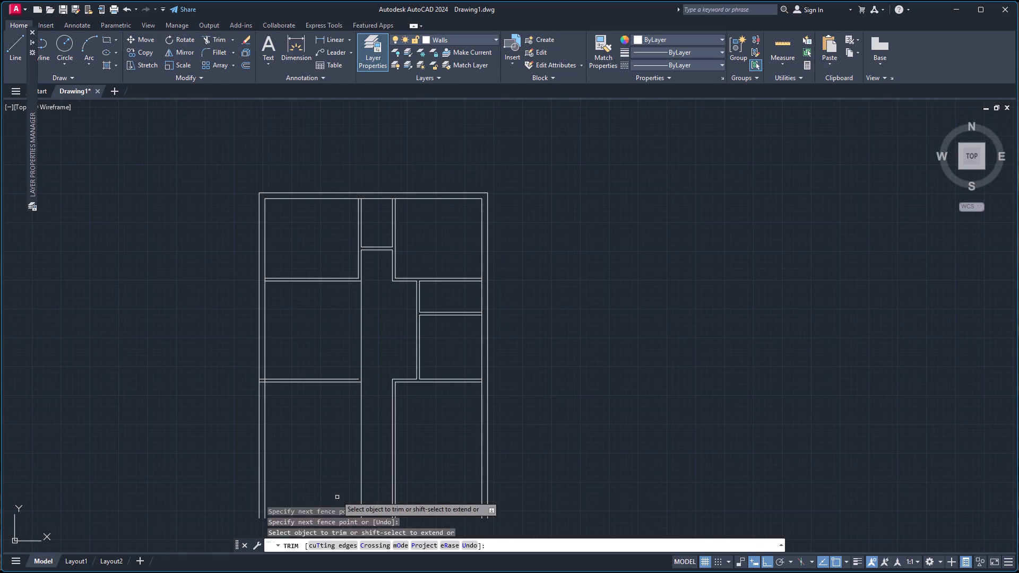
scroll(336, 510, "up", 3)
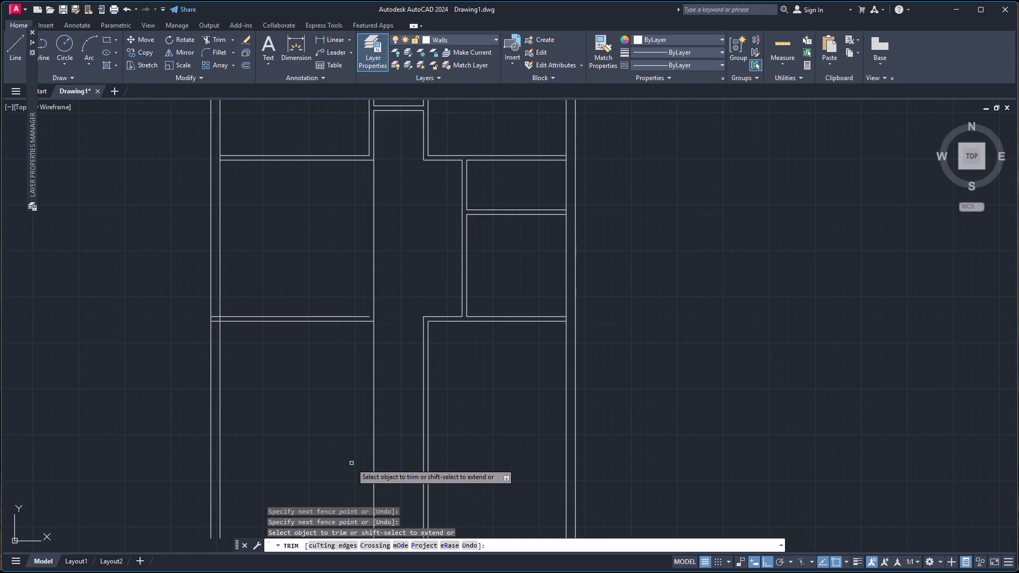
key("space")
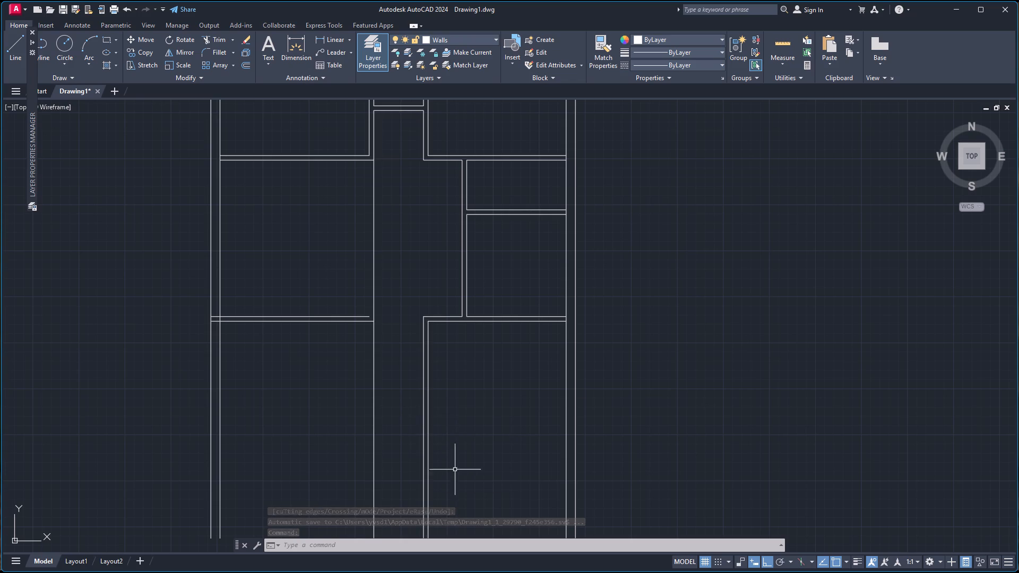
Offset the bottom line of the lowest right-hand partition 12' downward, and offset the resulting line another 10" downward.
scroll(456, 475, "down", 1)
scroll(441, 428, "up", 2)
scroll(463, 376, "down", 1)
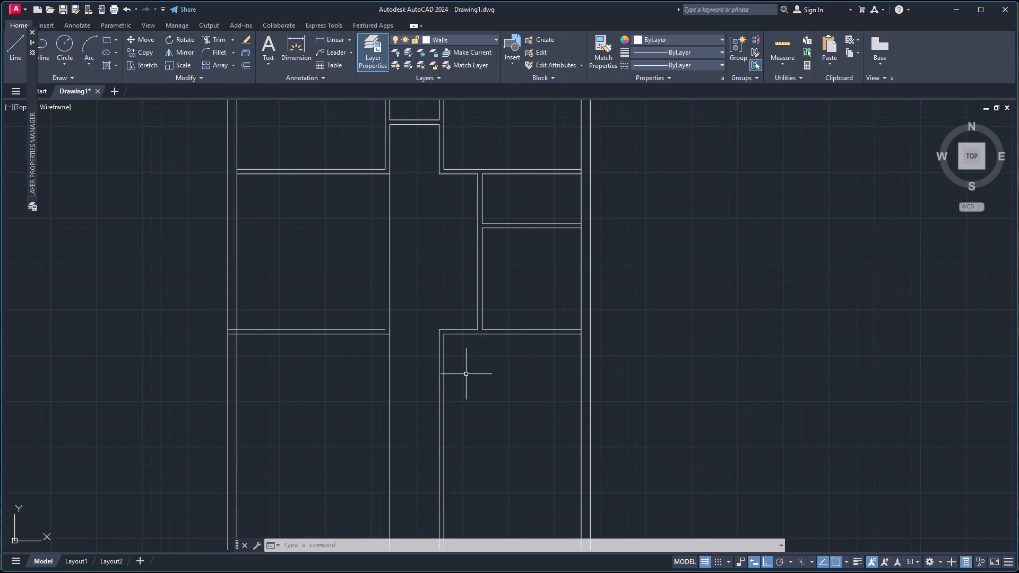
key("o")
key("Return")
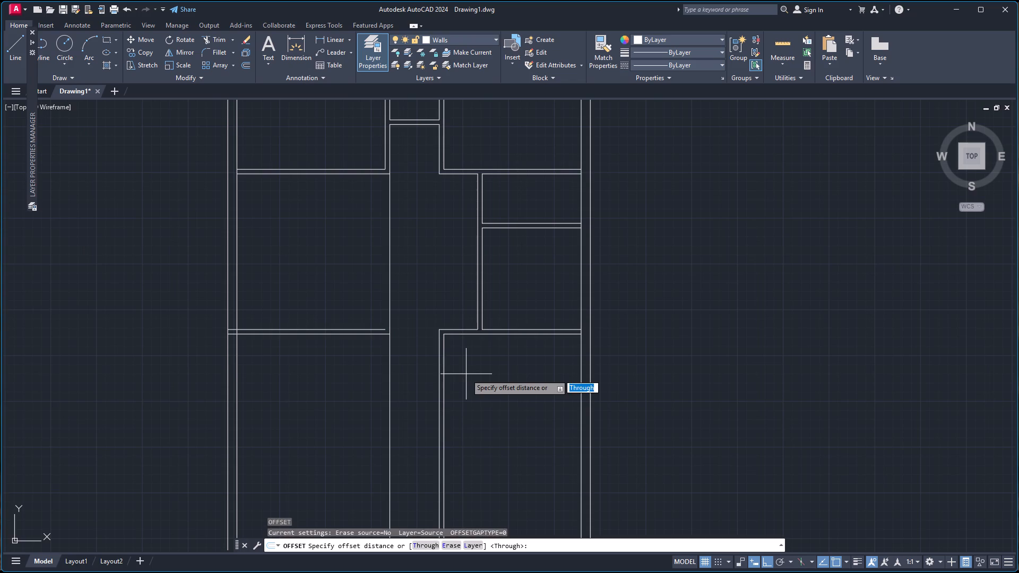
key("Return")
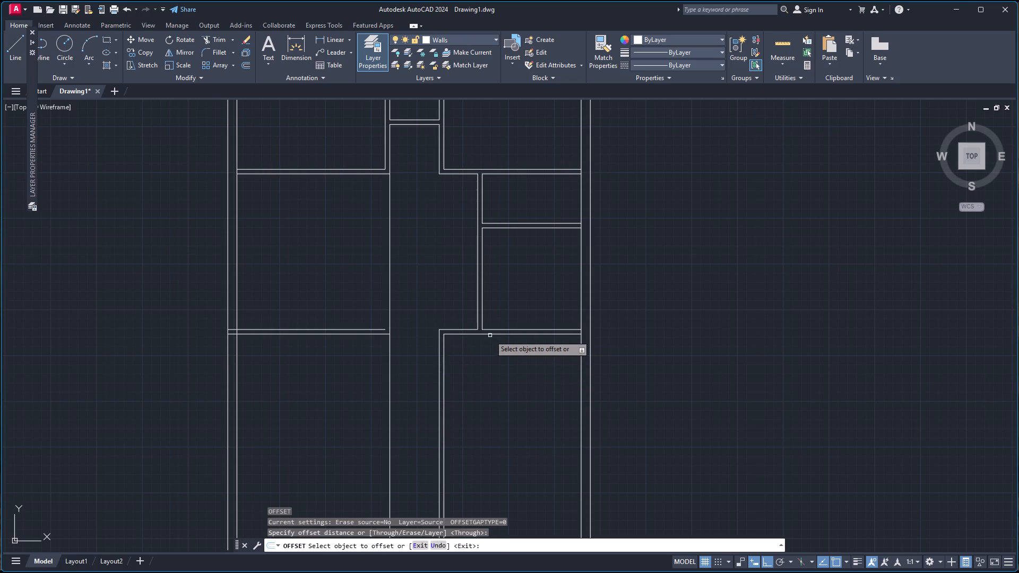
left_click(492, 334)
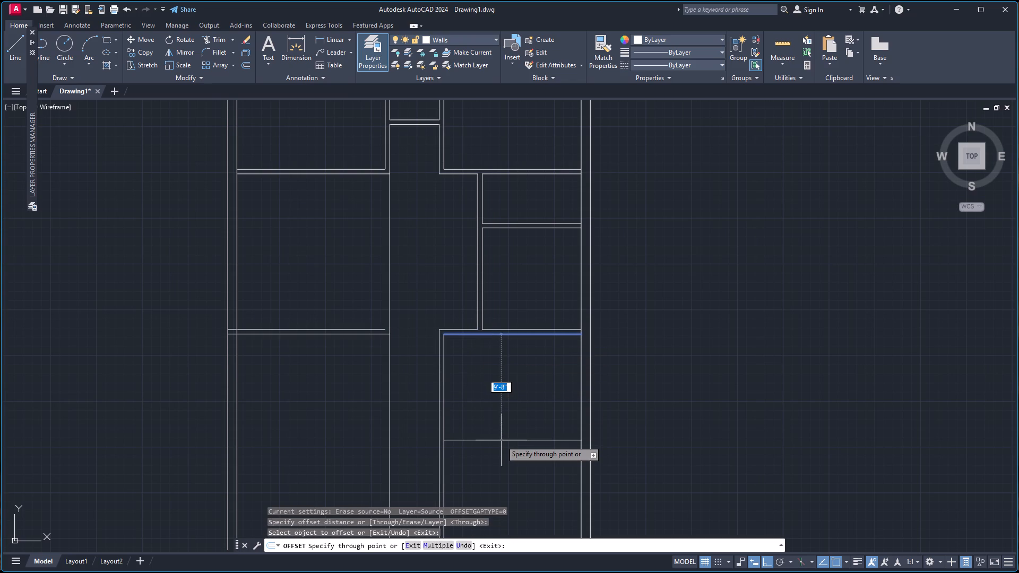
type("12'")
key("Return")
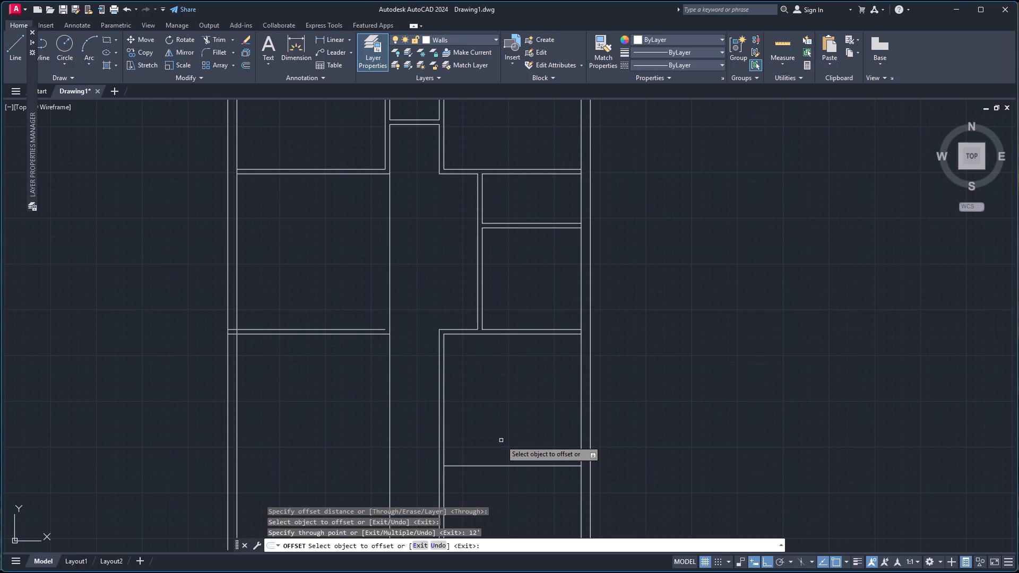
left_click(510, 467)
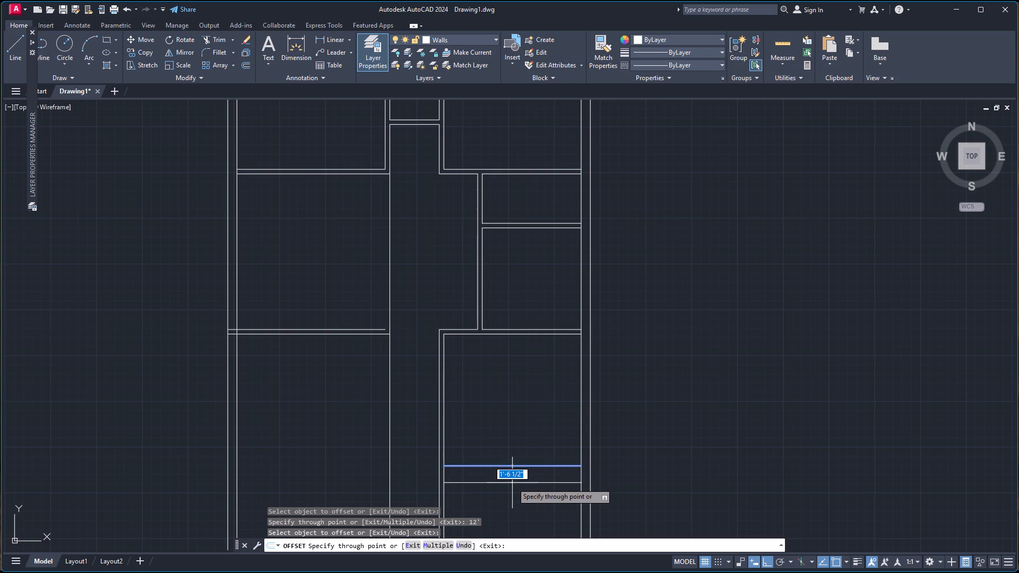
type("10")
key("Return")
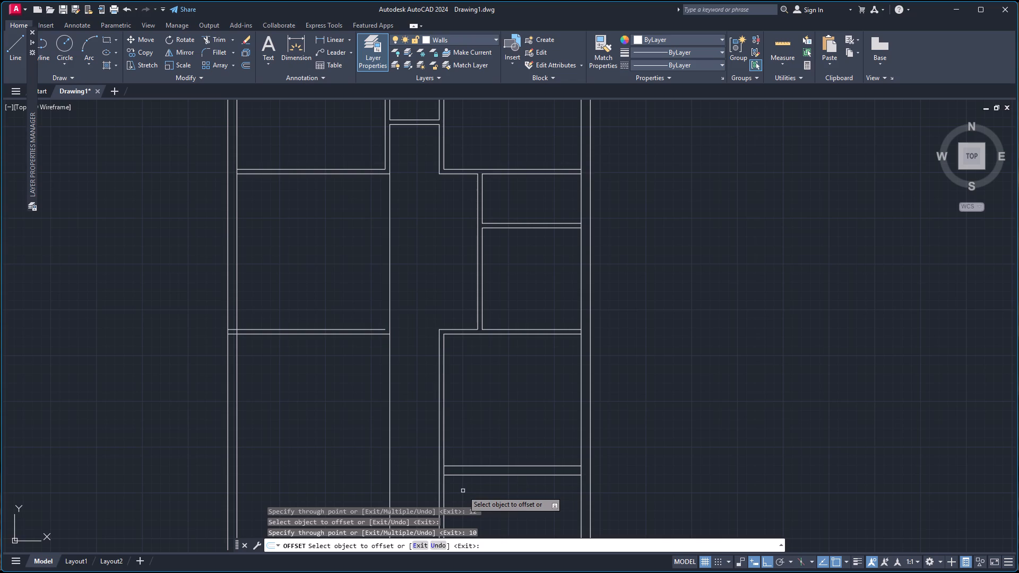
key("Escape")
Extend both new bottom wall lines leftward to the corridor's left partition line, and the lower one on to the left exterior wall.
type("ex")
key("Return")
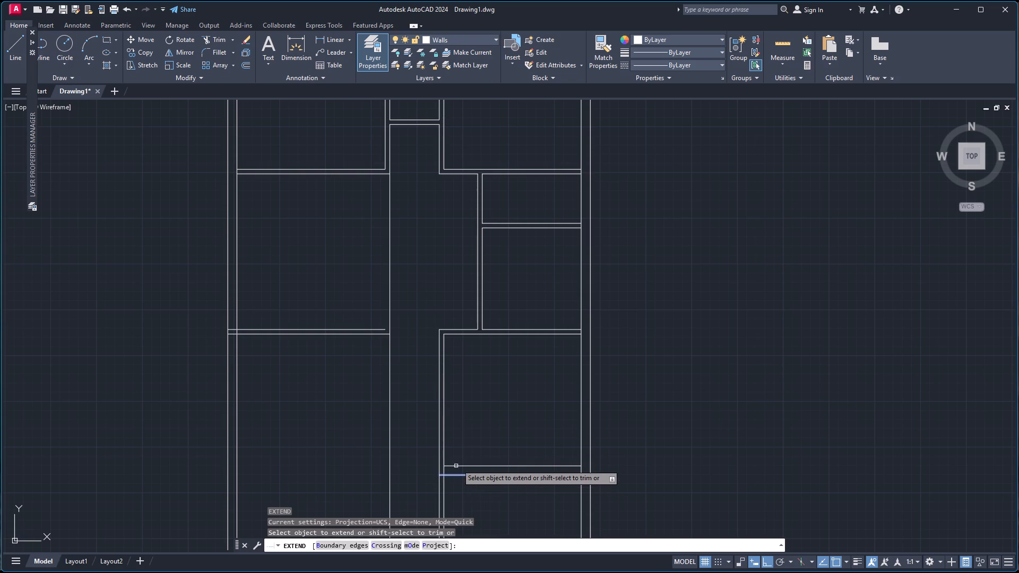
left_click(457, 467)
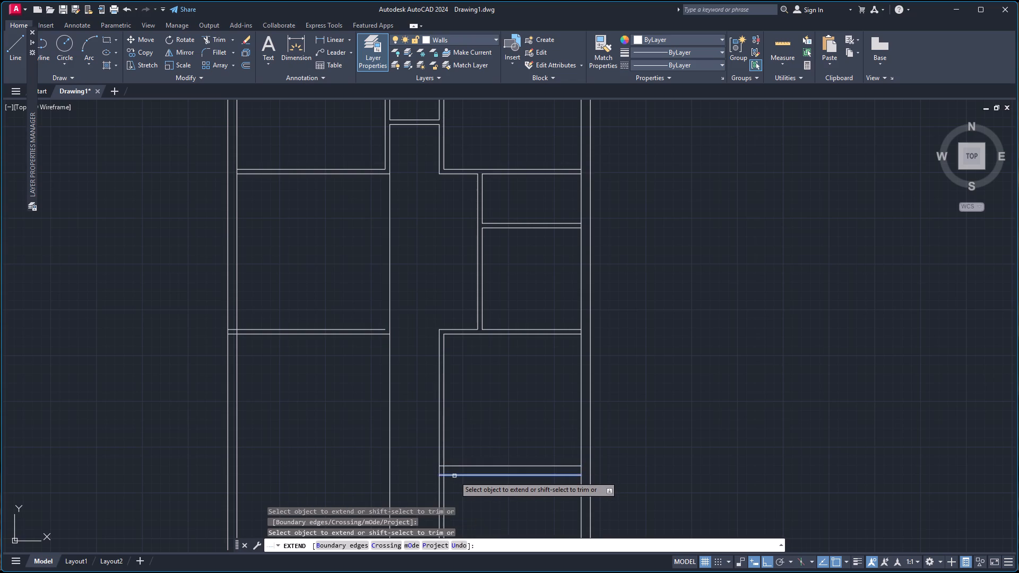
left_click(454, 476)
left_click(457, 465)
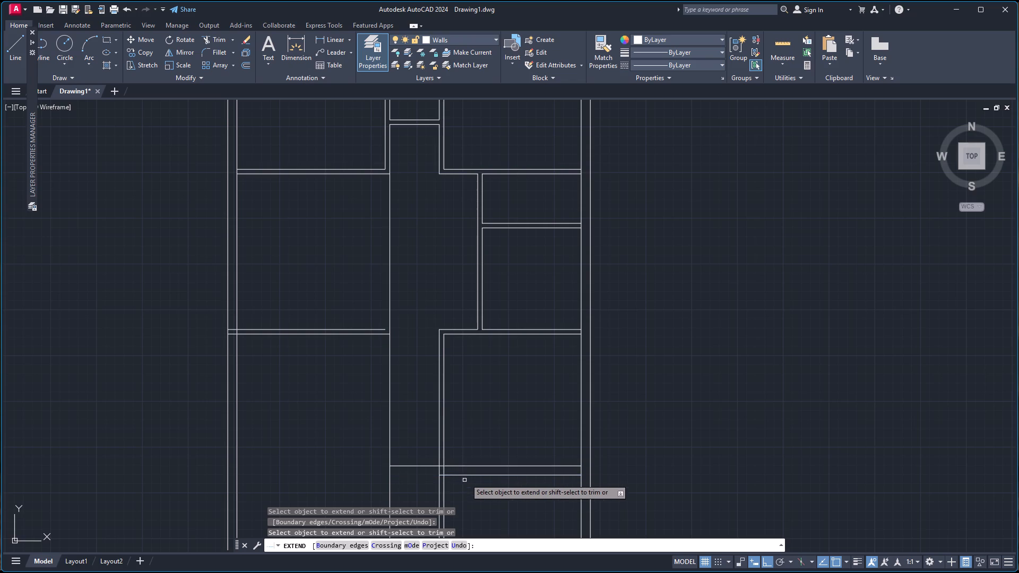
left_click(465, 475)
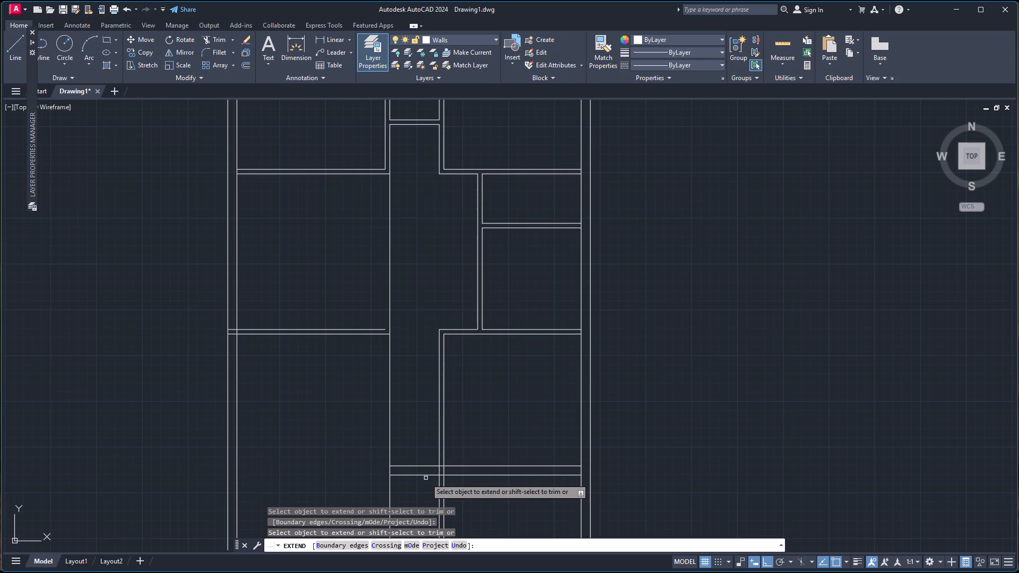
left_click(426, 476)
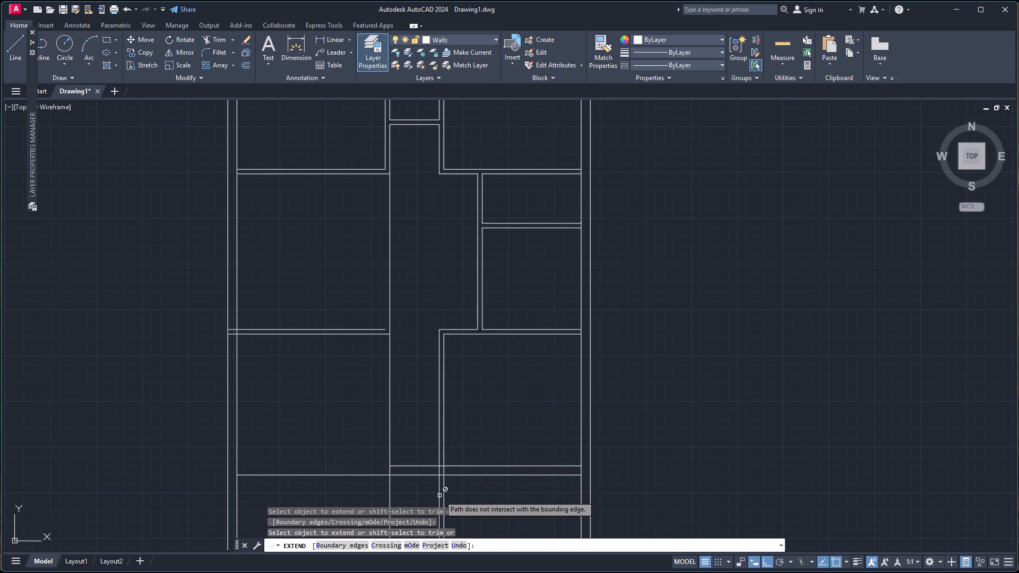
key("space")
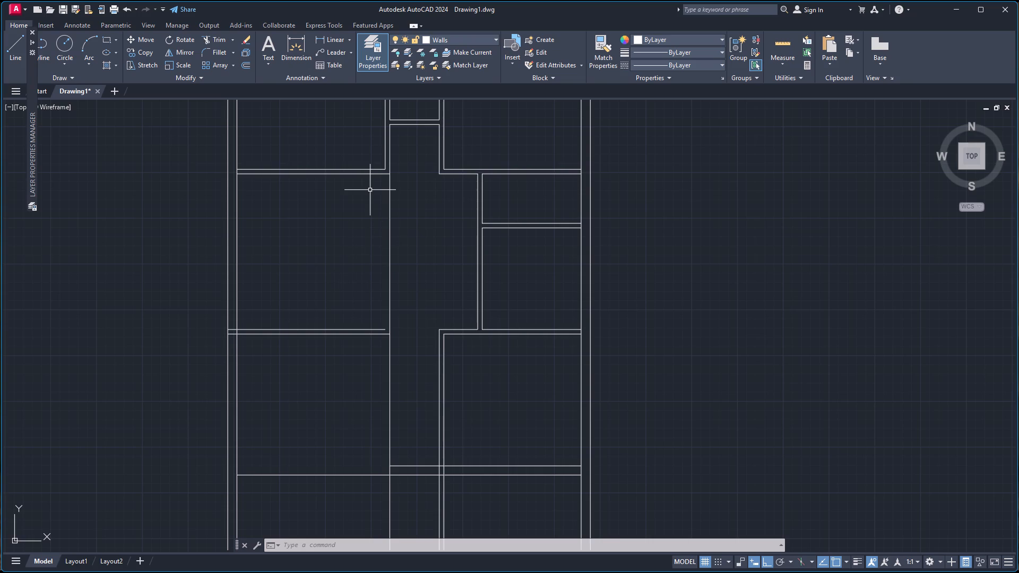
Extend the room-side line of the corridor's left partition down to the lower left horizontal partition.
key("space")
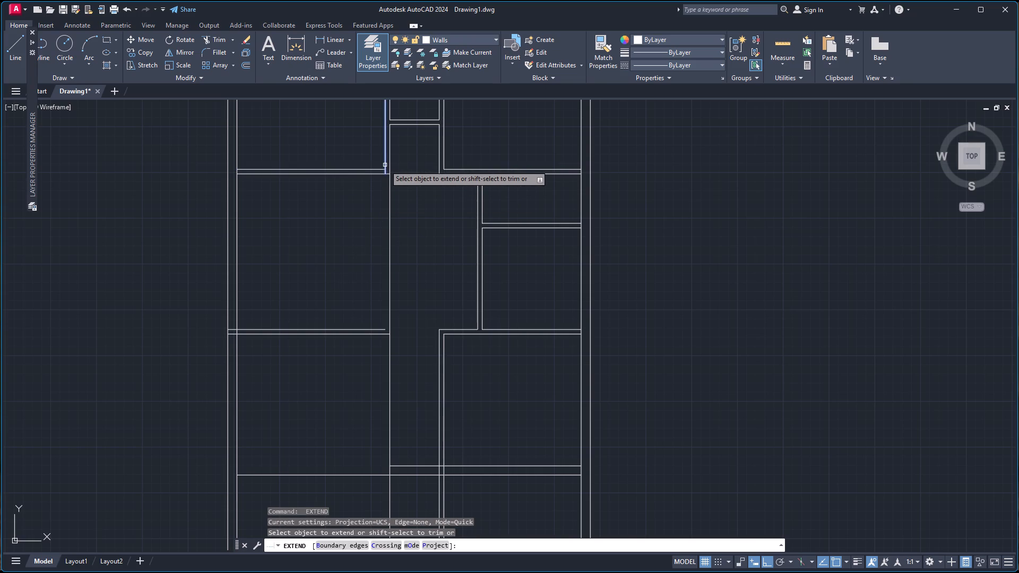
left_click(385, 166)
left_click(385, 162)
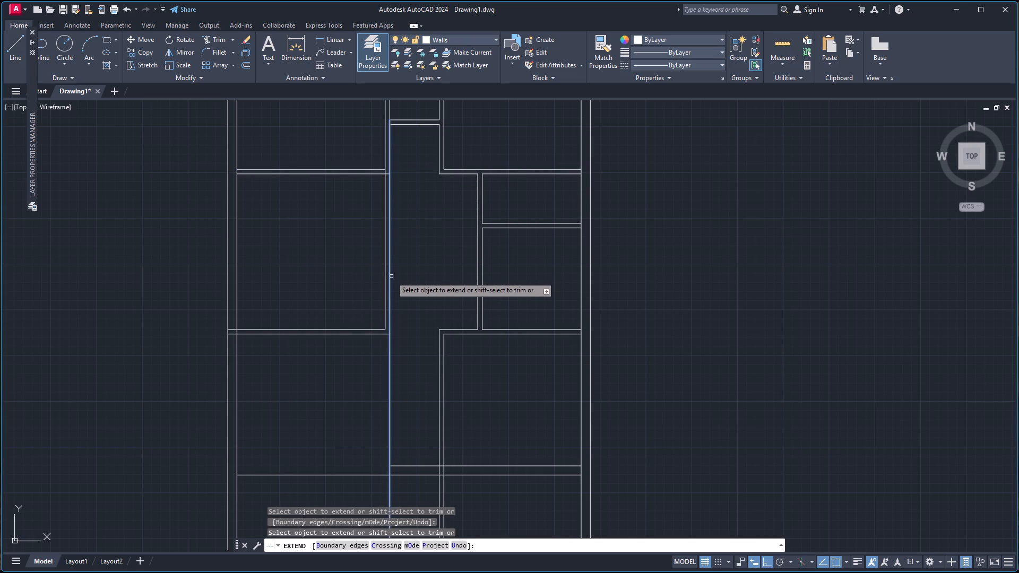
Trim the segment of the extended line that lies between the two lines of the upper left horizontal partition.
scroll(380, 160, "up", 2)
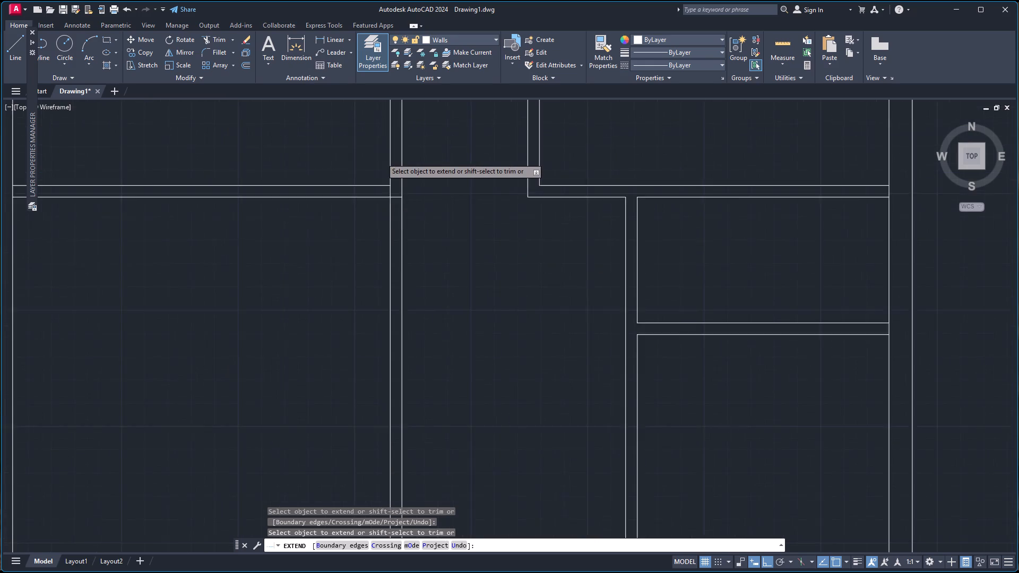
scroll(381, 158, "up", 1)
key("space")
key("space")
key("space")
key("space")
key("space")
key("space")
key("space")
key("space")
key("space")
key("space")
key("space")
key("space")
key("space")
key("space")
key("space")
key("space")
key("space")
key("space")
key("space")
key("space")
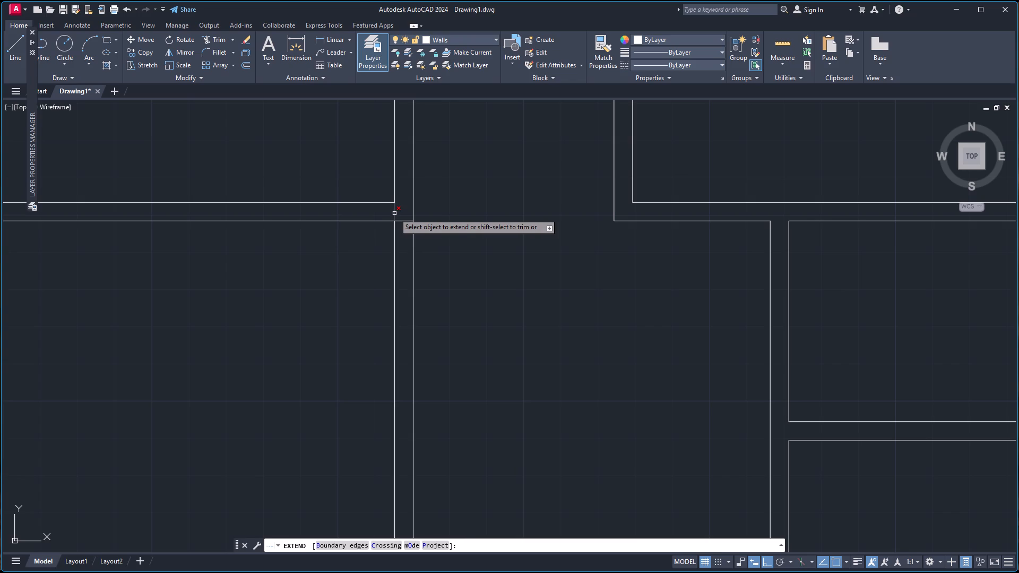
left_click(394, 213, "shift")
scroll(401, 214, "down", 5)
scroll(441, 205, "up", 2)
scroll(434, 212, "down", 2)
key("Escape")
Offset the corridor's long left vertical line 10" toward the left-hand rooms.
scroll(415, 394, "up", 2)
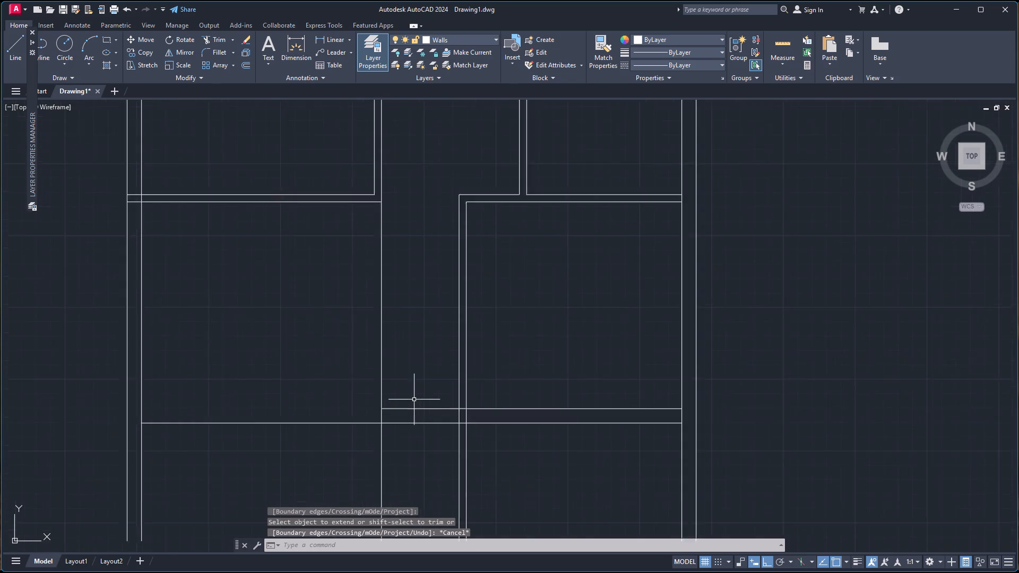
scroll(414, 400, "up", 2)
scroll(351, 454, "down", 1)
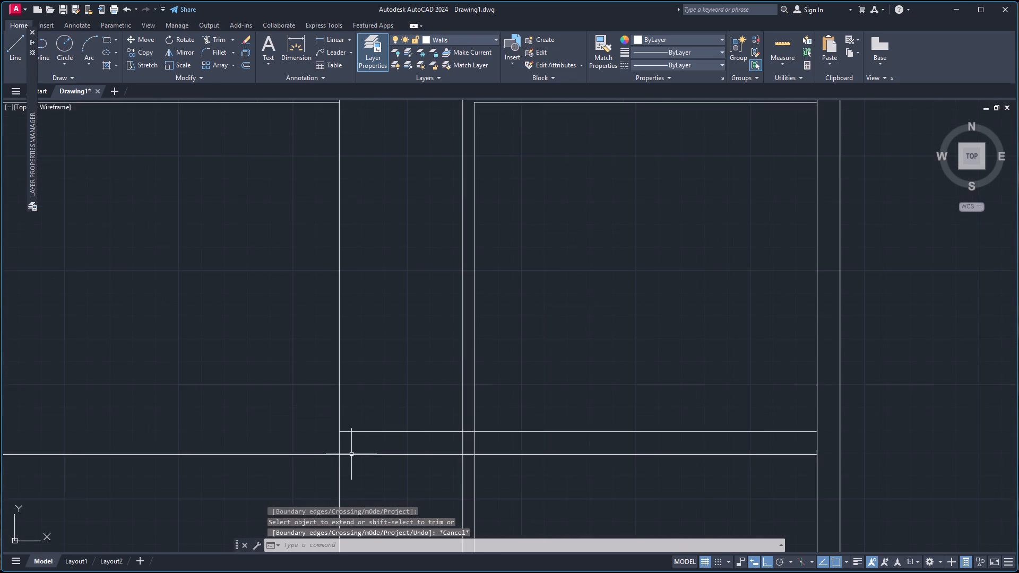
scroll(352, 474, "down", 3)
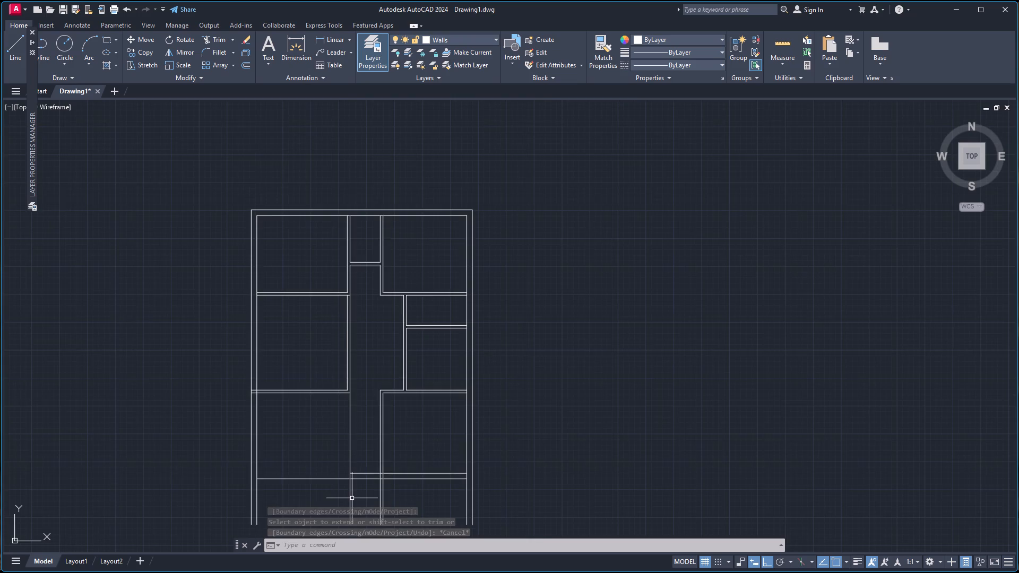
scroll(352, 498, "up", 2)
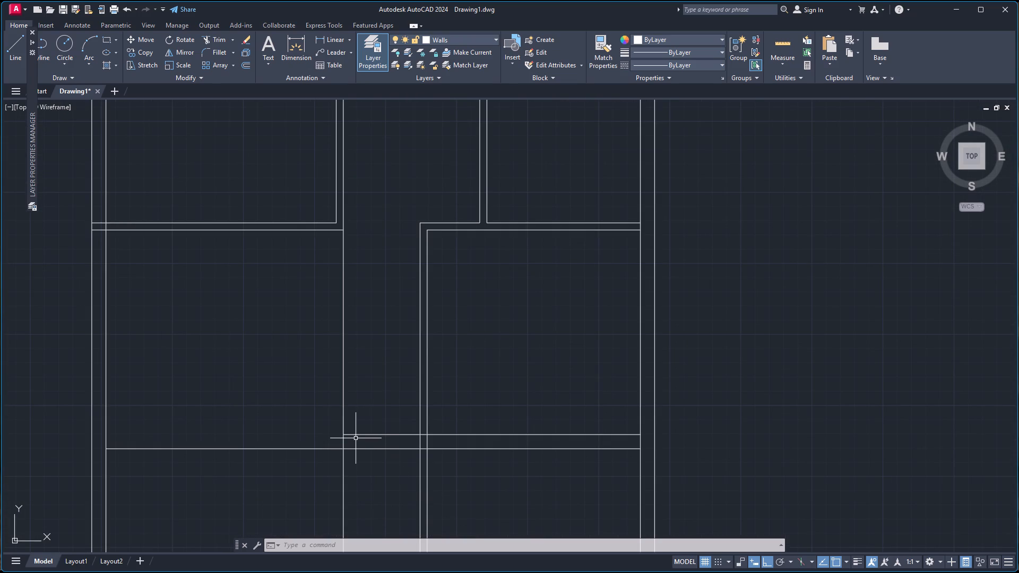
key("o")
key("Return")
key("Return")
left_click(344, 387)
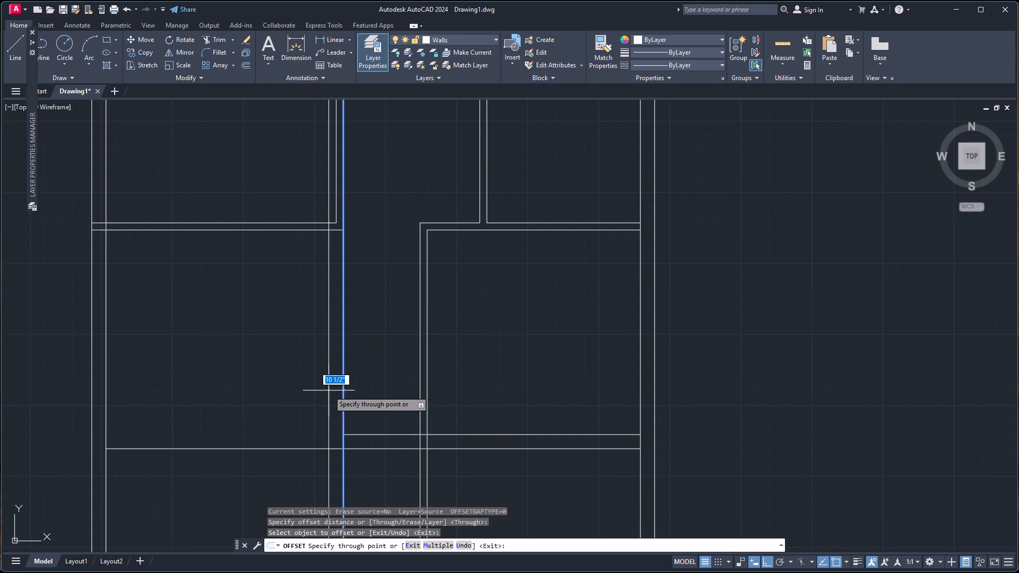
type("10")
key("Return")
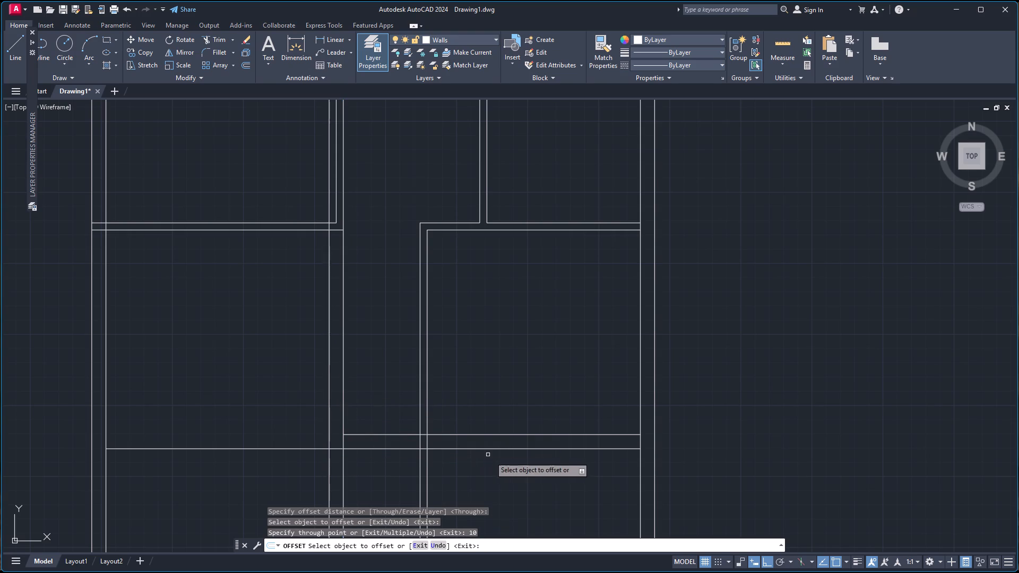
scroll(492, 465, "down", 3)
scroll(496, 497, "up", 3)
scroll(491, 481, "down", 3)
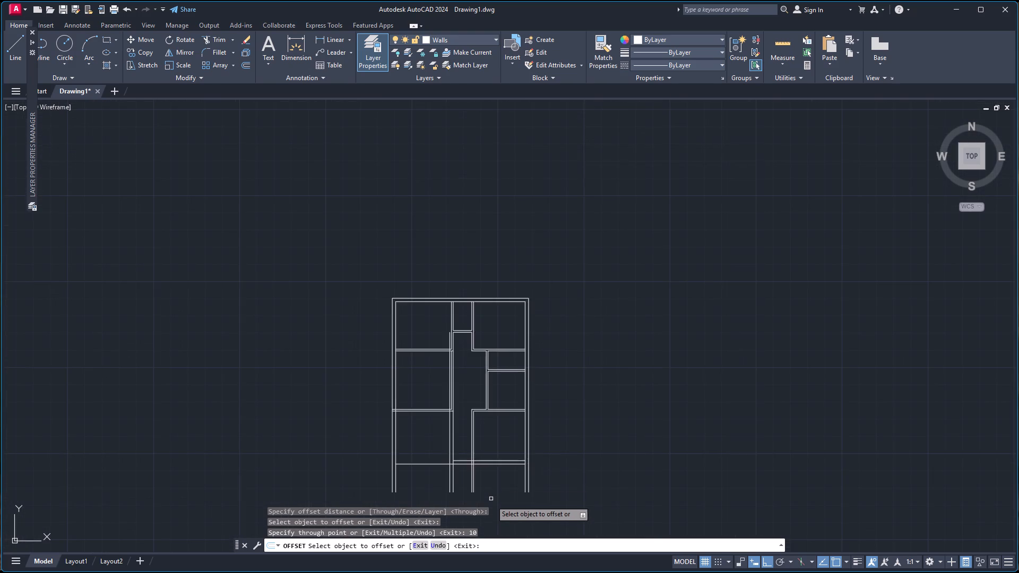
Offset the lower line of the horizontal bottom wall 6' downward.
scroll(491, 510, "up", 2)
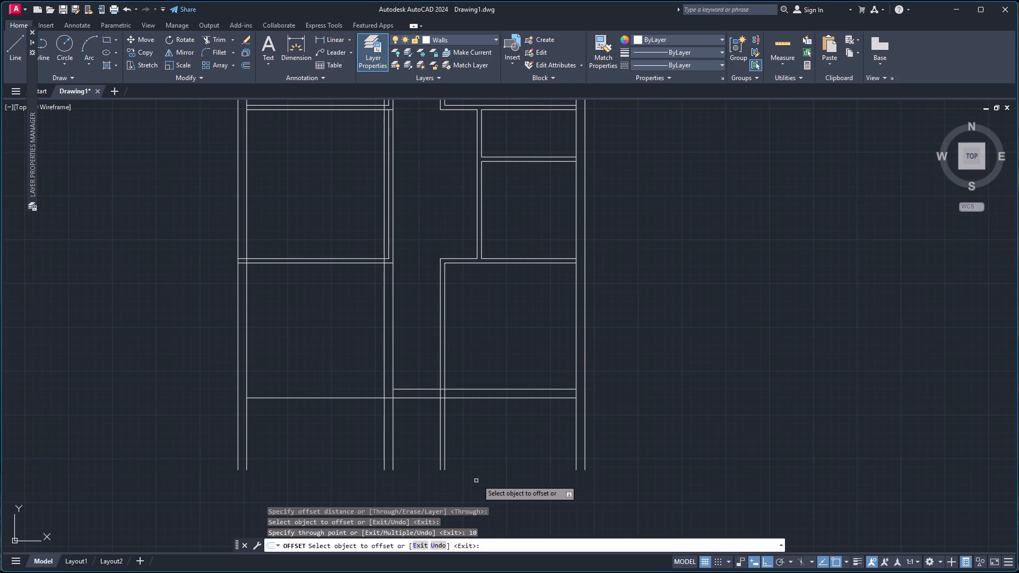
left_click(491, 397)
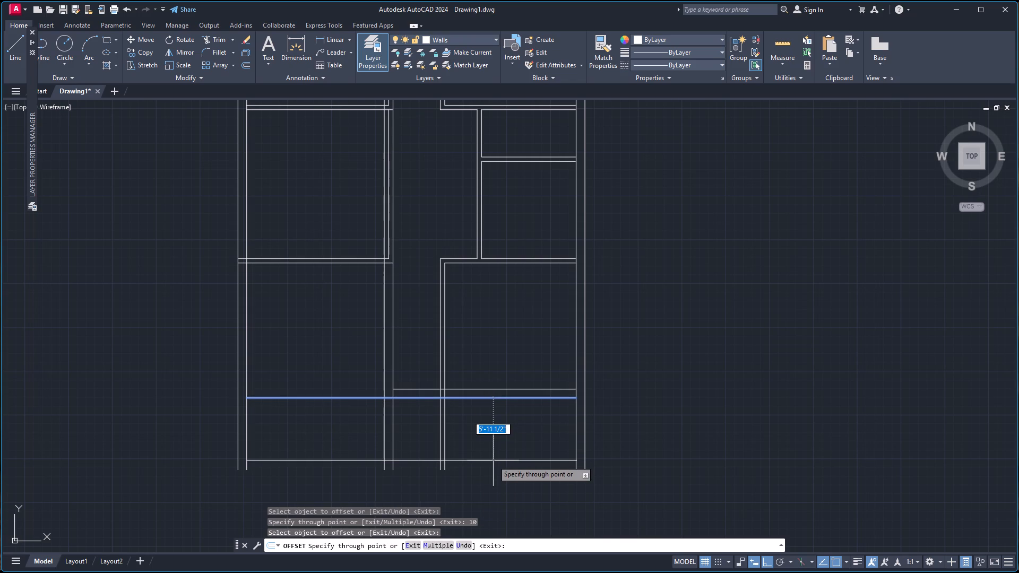
key("6")
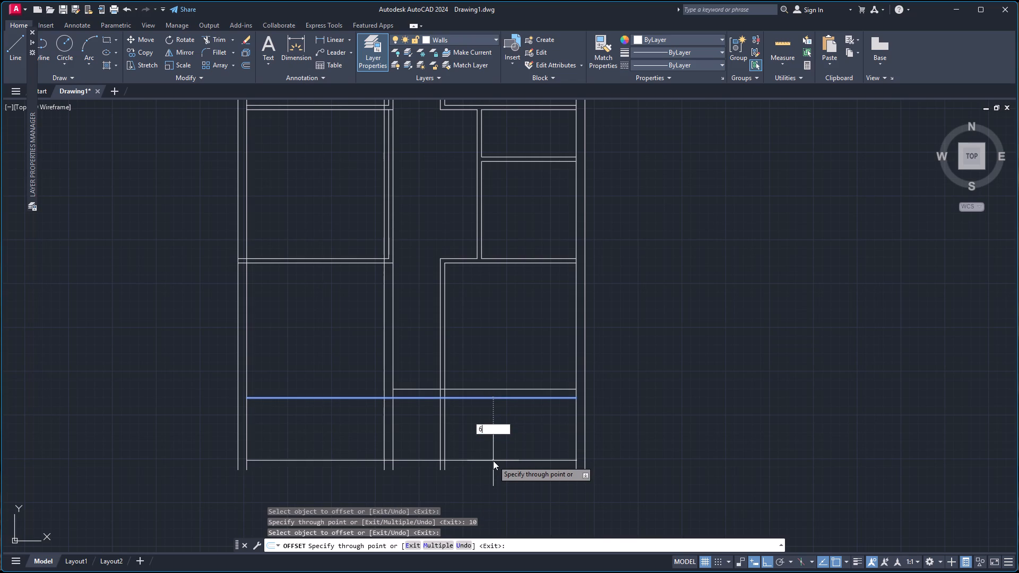
key("apostrophe")
key("Return")
Offset the new lowest horizontal line 10" downward to form the outer bottom wall.
left_click(493, 461)
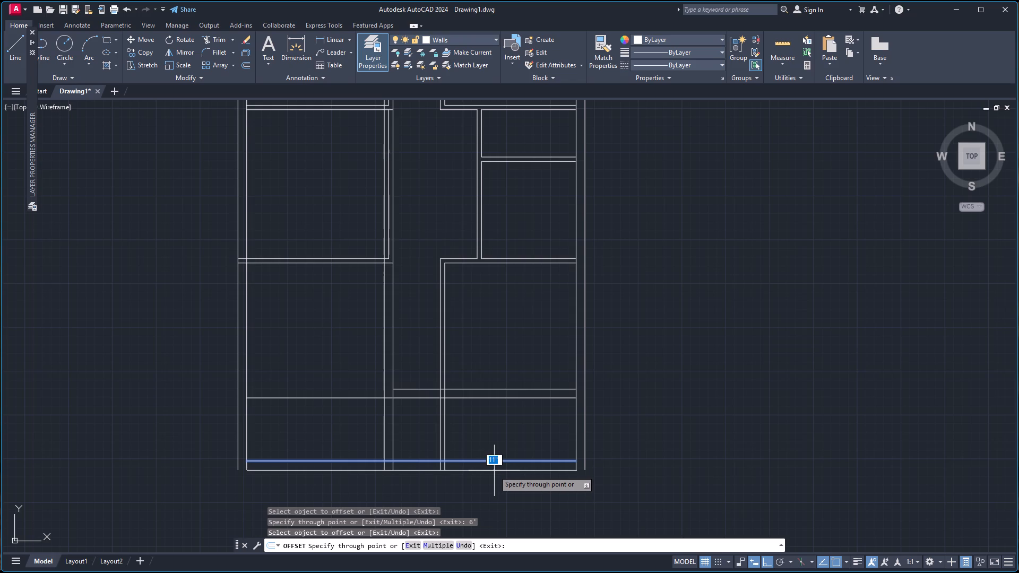
scroll(494, 471, "up", 3)
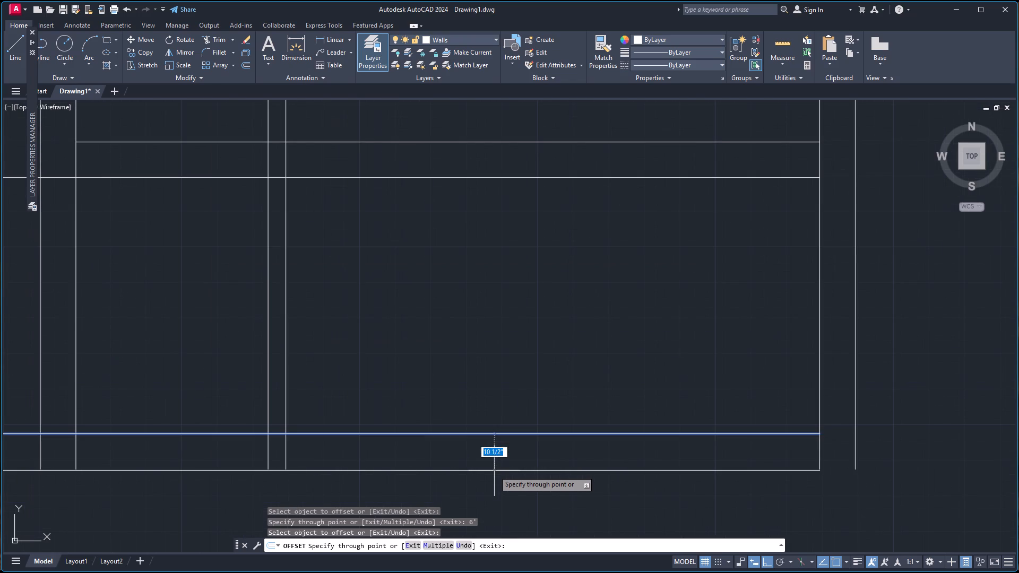
type("10")
key("Return")
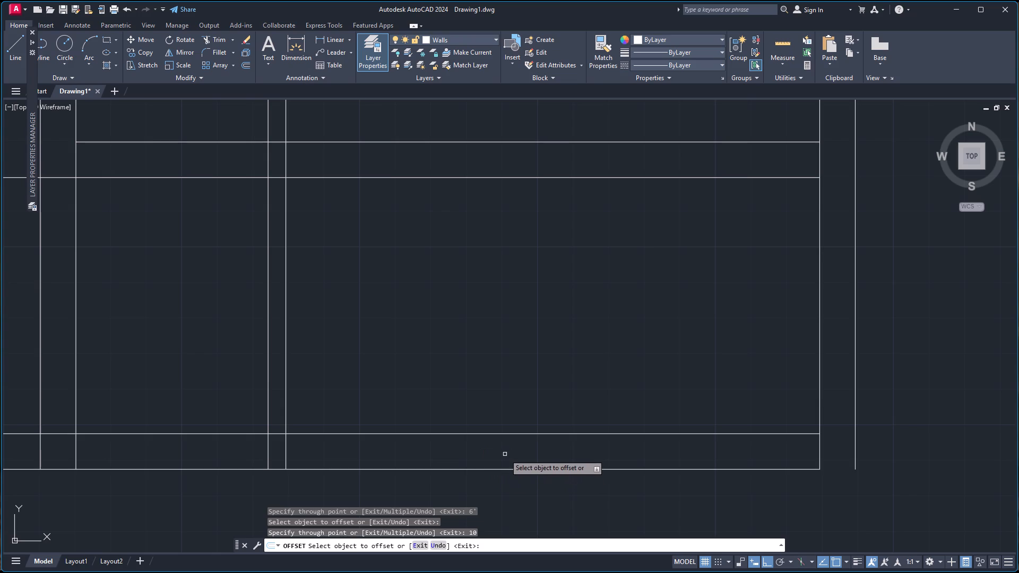
key("Escape")
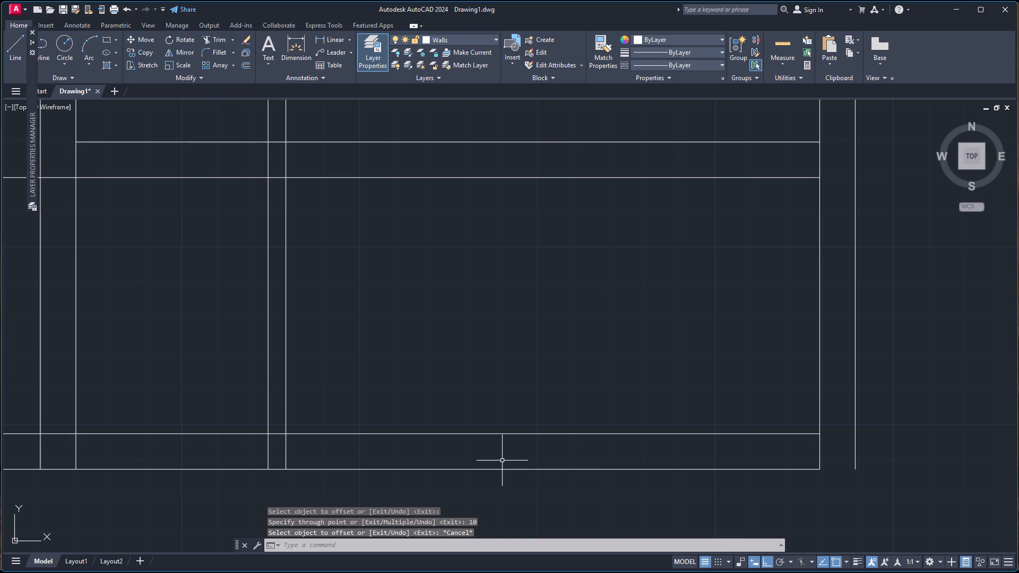
Extend the outermost bottom line to the outer lines of the right and left exterior walls.
key("e")
key("x")
key("Return")
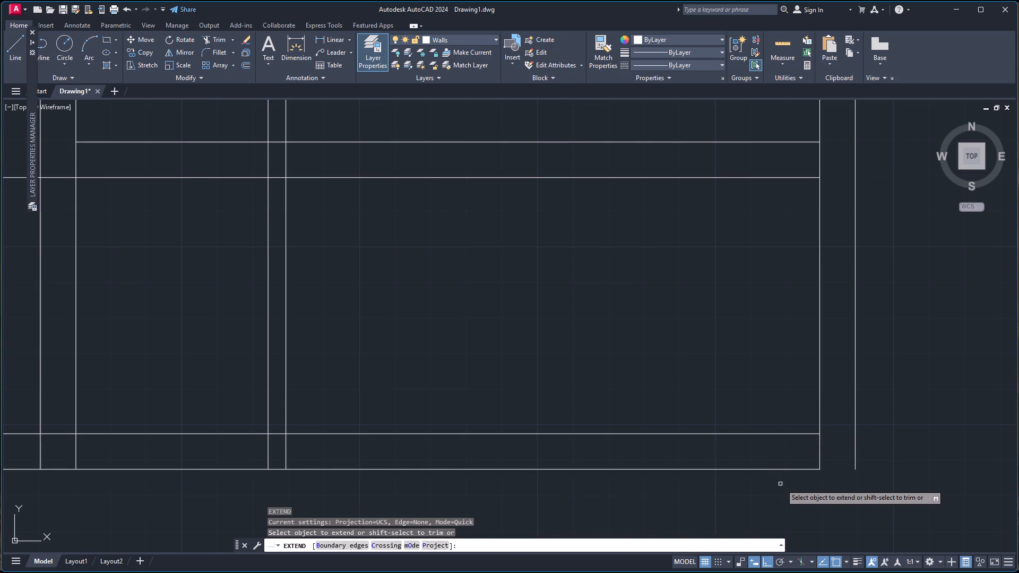
left_click(794, 469)
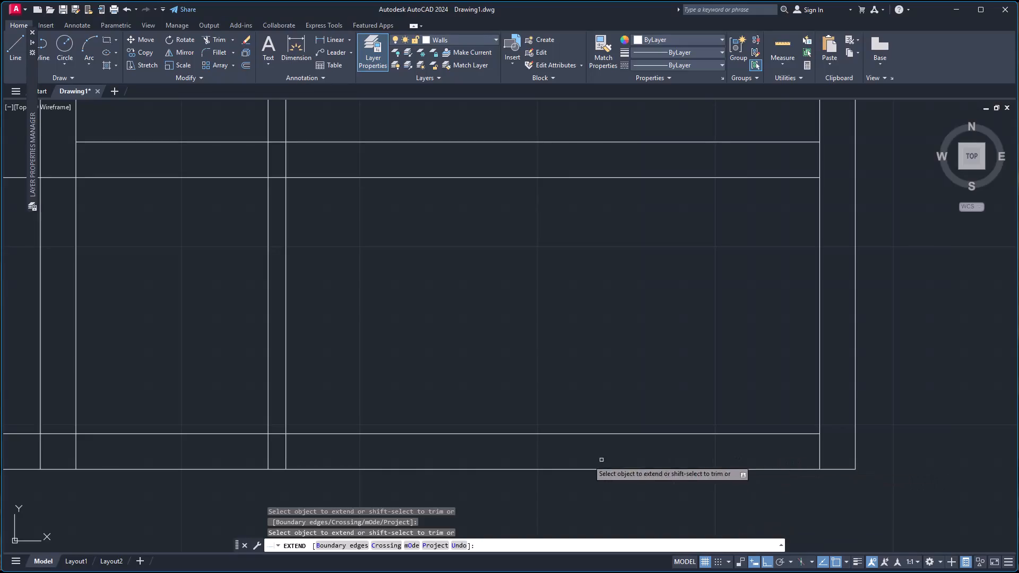
scroll(538, 461, "down", 2)
scroll(246, 462, "up", 1)
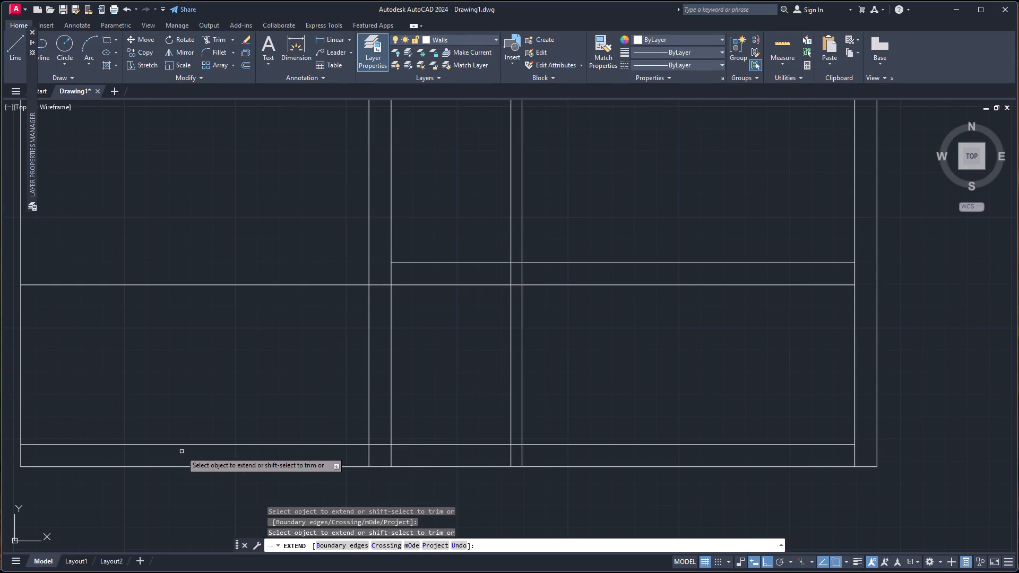
scroll(58, 466, "down", 2)
left_click(56, 465)
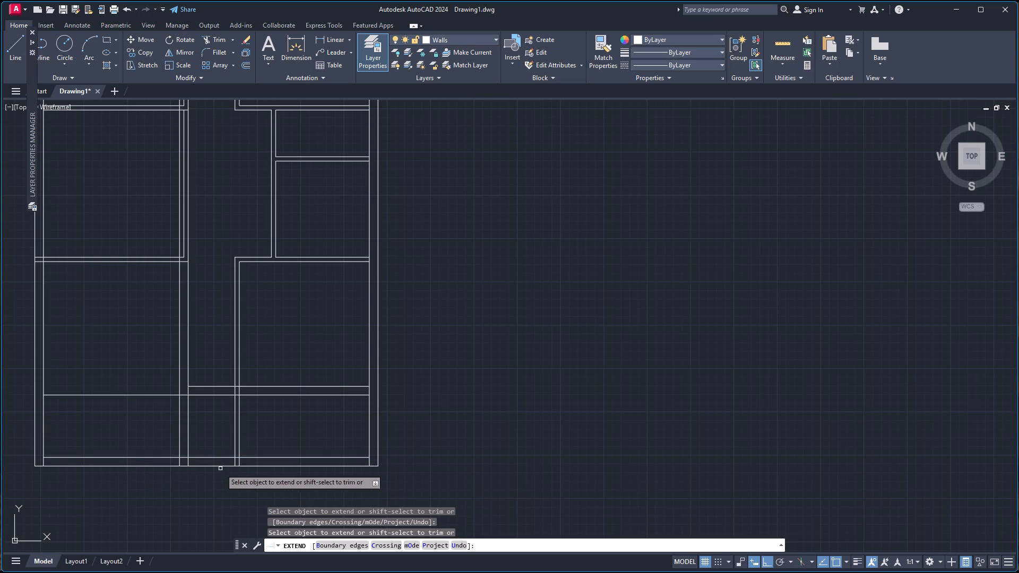
Trim away both lines of the new outer bottom wall between the left exterior wall and the corridor's left wall.
left_click(140, 447, "shift")
left_click(146, 491, "shift")
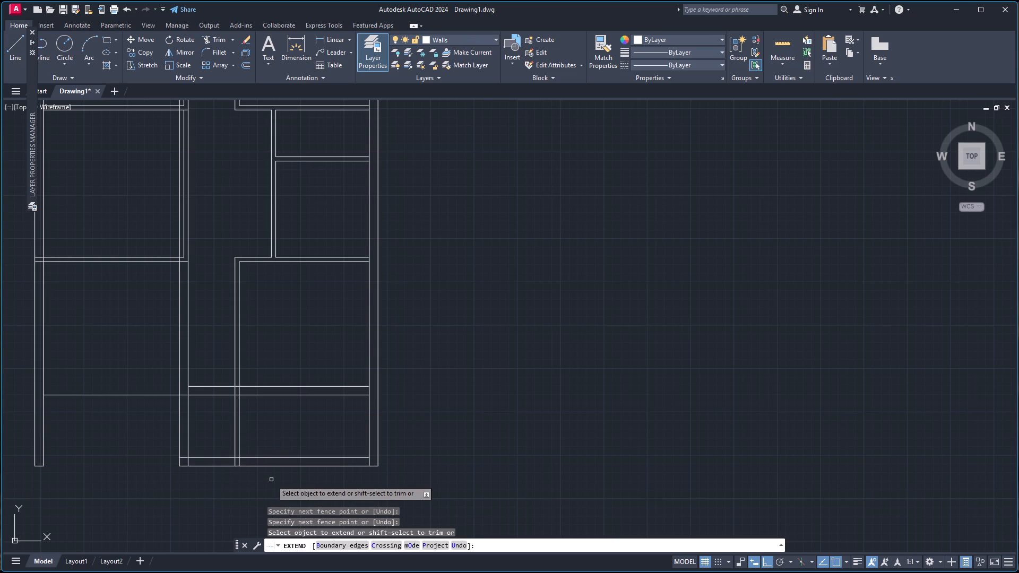
Trim the corridor's right partition back to the upper bottom wall's top line, and the right exterior wall's inner line at the bottom corner.
scroll(240, 430, "up", 1)
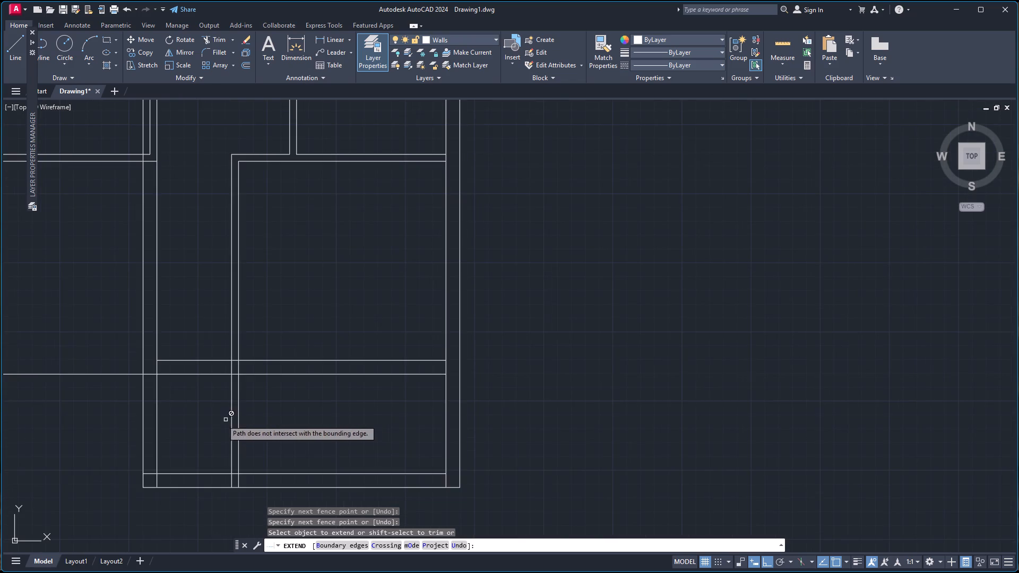
scroll(218, 418, "up", 1)
left_click(200, 431, "shift")
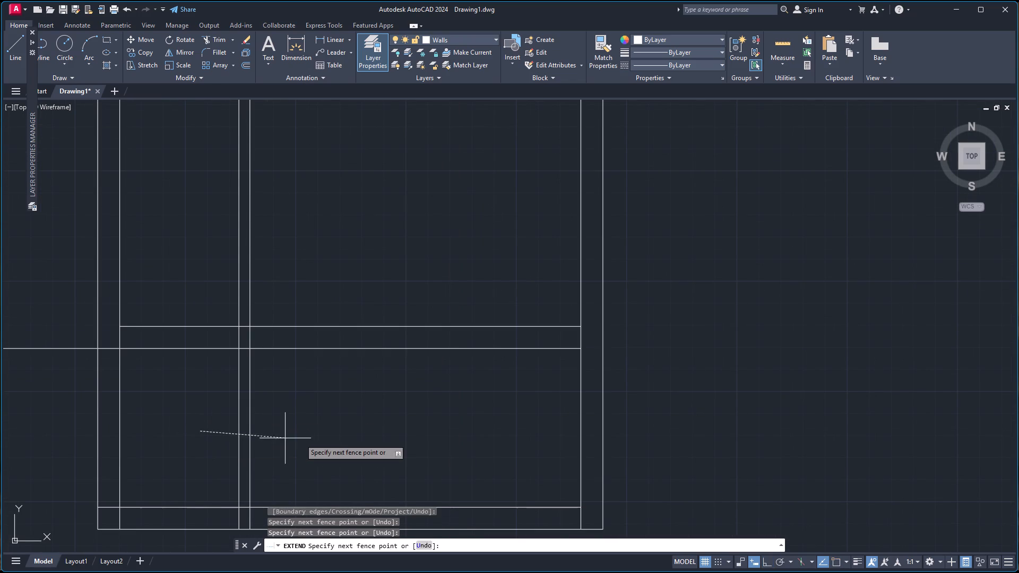
left_click(300, 439, "shift")
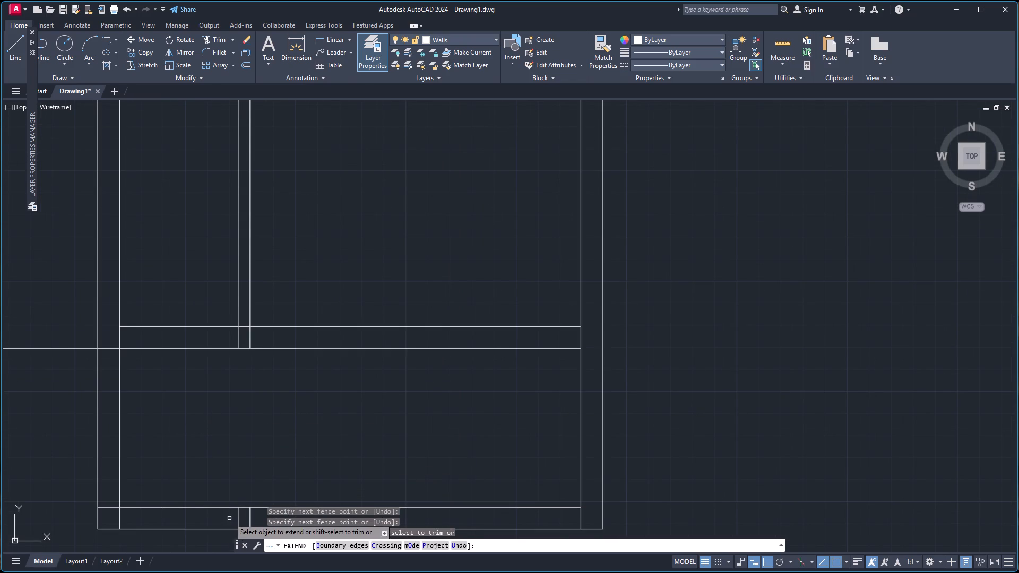
left_click_drag(229, 518, 246, 518, "shift")
left_click(259, 516, "shift")
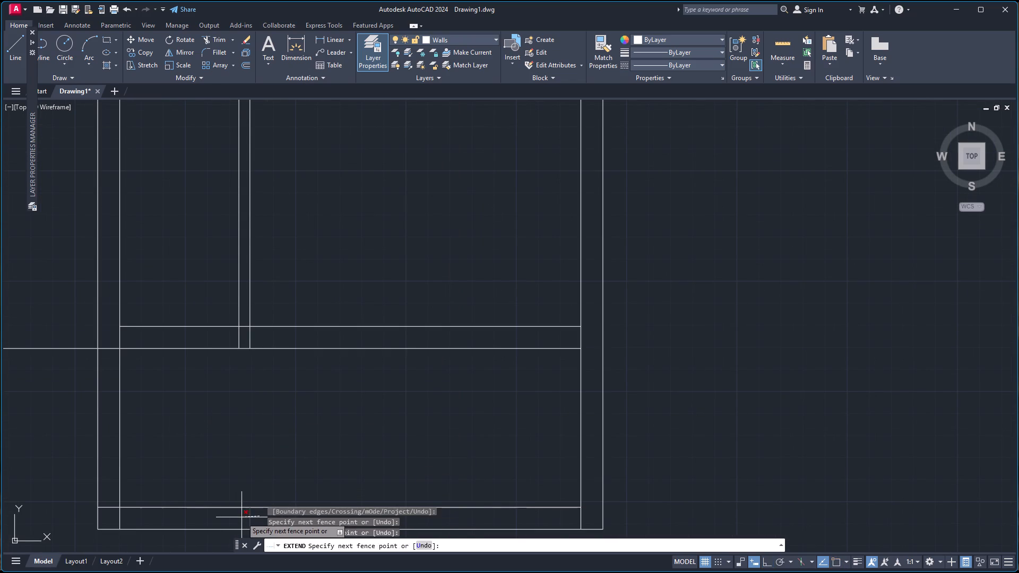
left_click(239, 517, "shift")
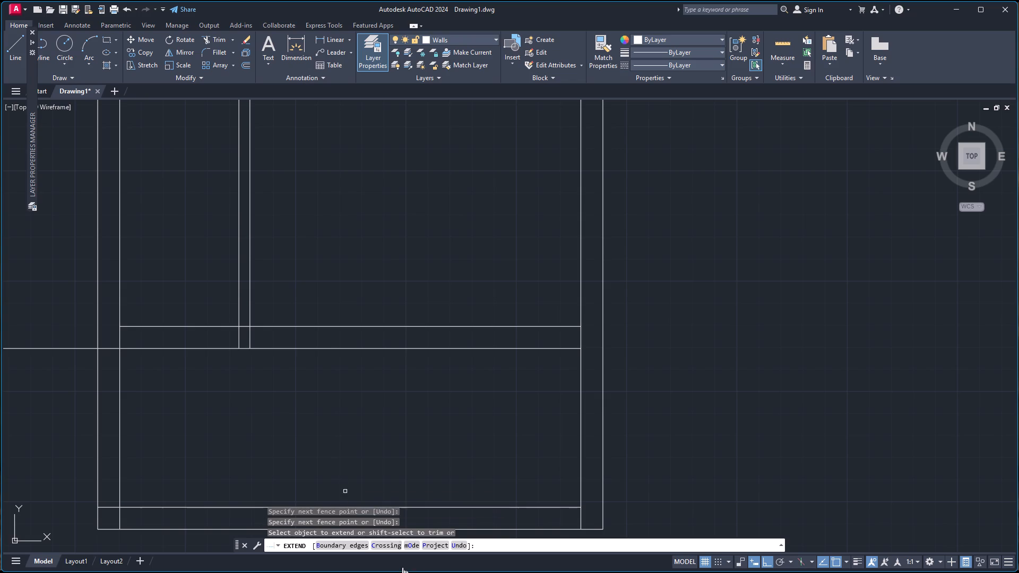
left_click(581, 517, "shift")
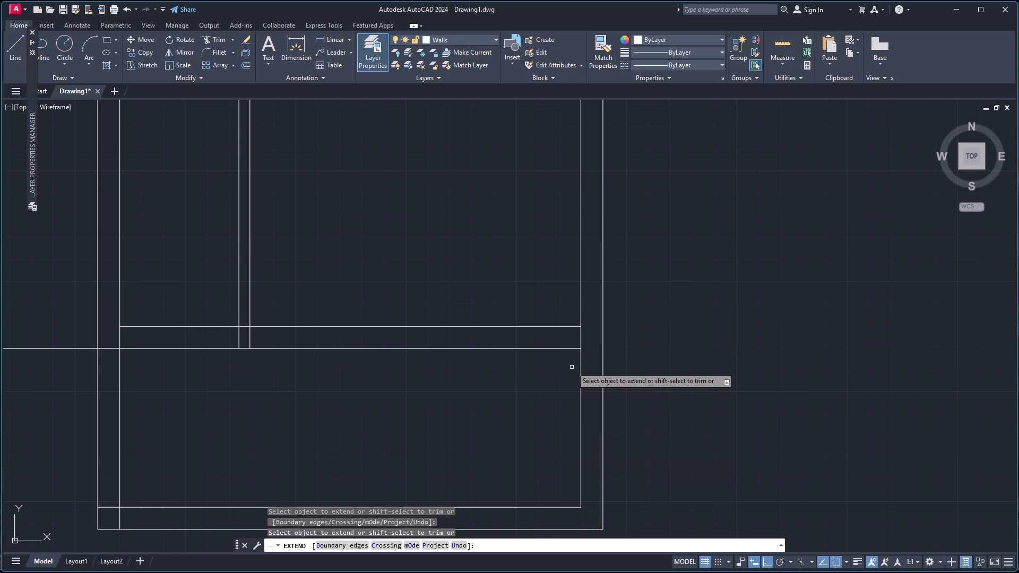
left_click(226, 337, "shift")
left_click(293, 336, "shift")
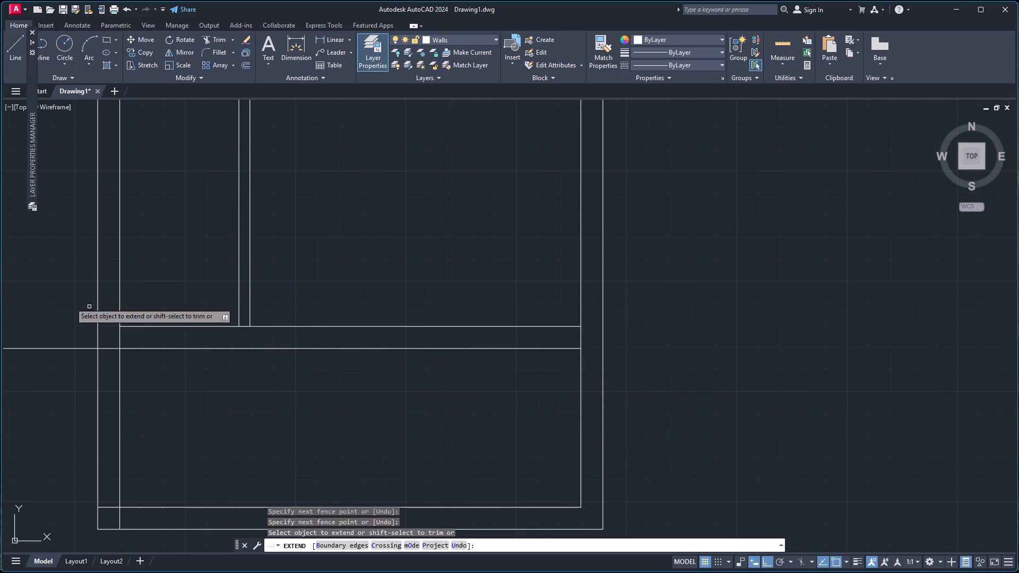
Trim the corridor-side line of the left corridor wall everywhere below the upper bottom wall's top line.
left_click(111, 334, "shift")
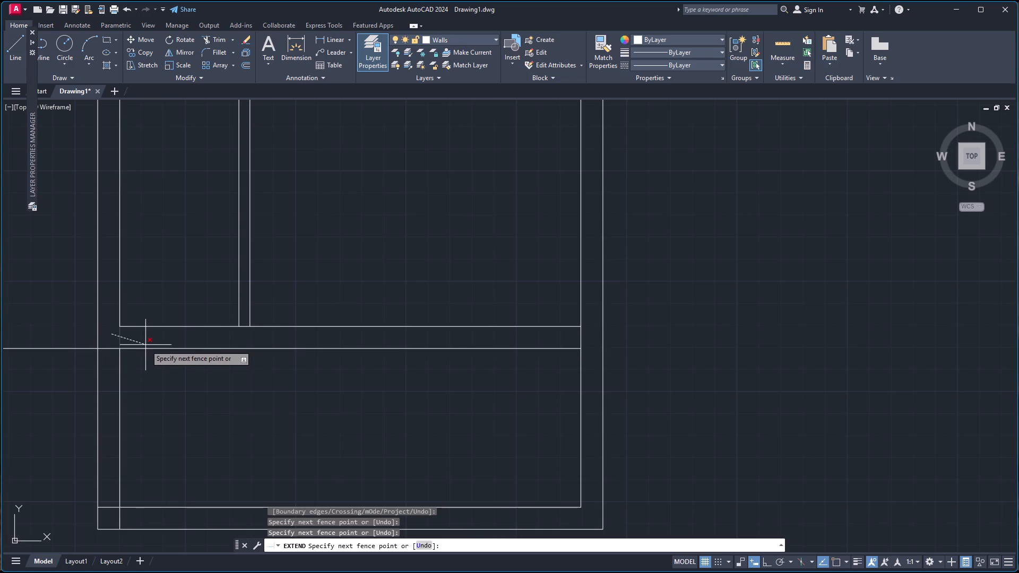
left_click(147, 342, "shift")
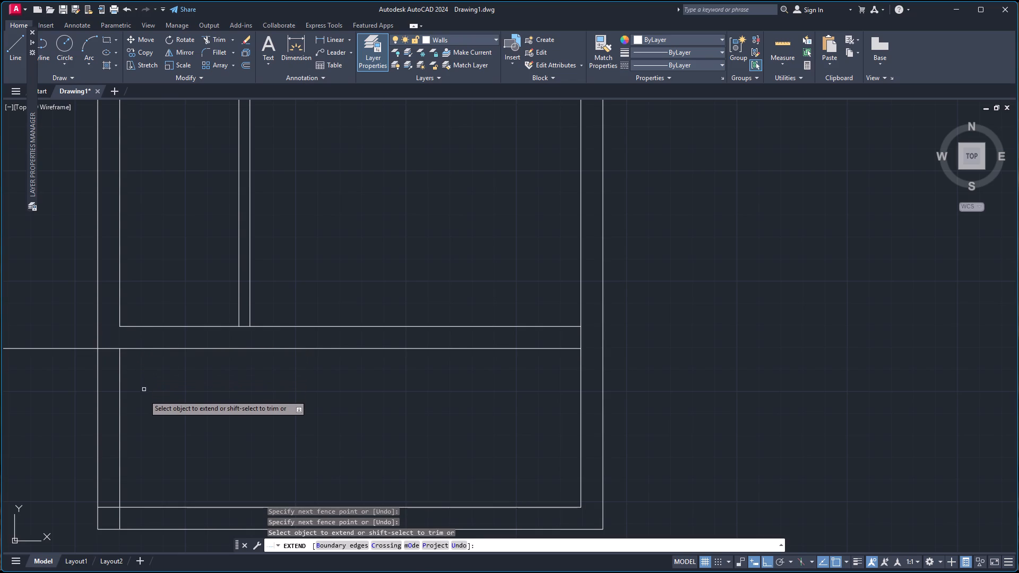
left_click(114, 438, "shift")
left_click(136, 440, "shift")
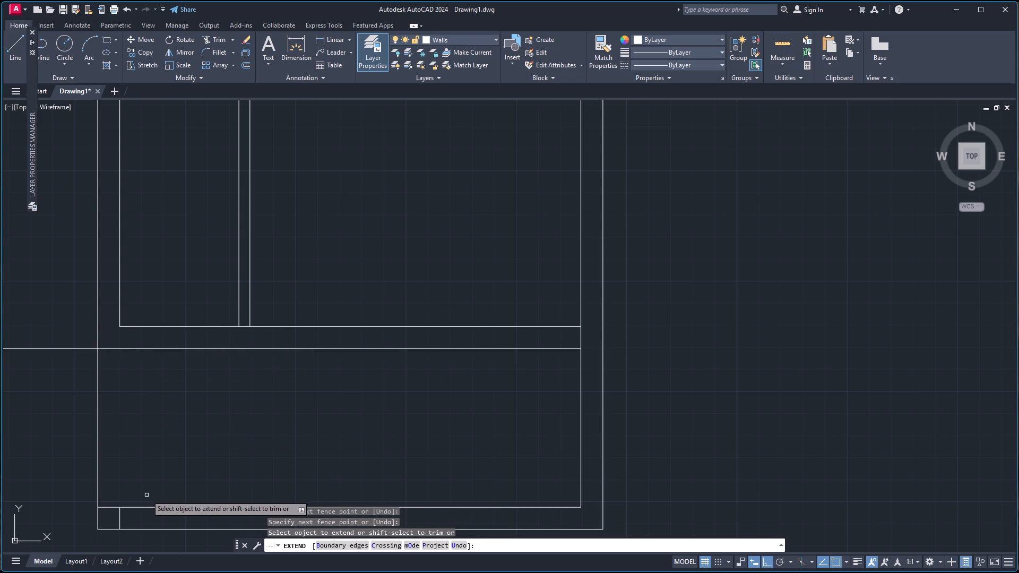
left_click(119, 521, "shift")
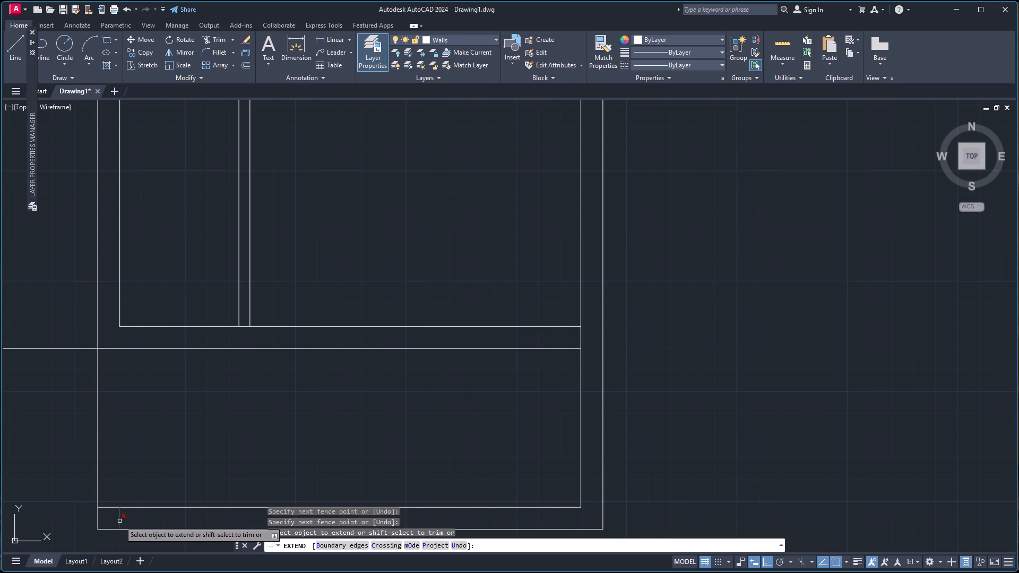
Trim away the upper bottom wall's lower line between the left exterior wall and the corridor's left wall.
scroll(167, 379, "down", 3)
scroll(176, 316, "up", 1)
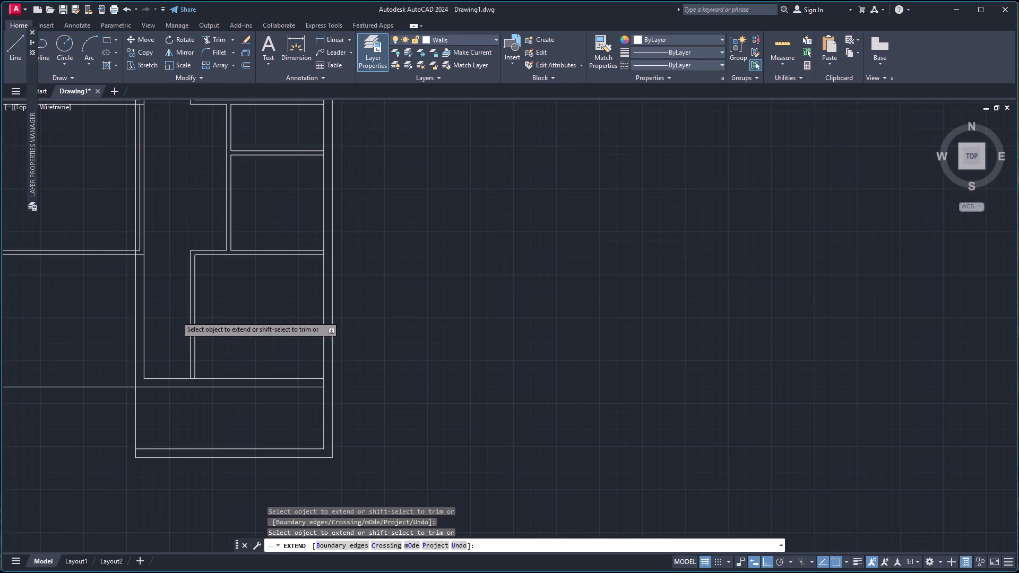
left_click(84, 368, "shift")
left_click(81, 427, "shift")
Trim the 10" offset line above the lower left partition's bottom line, and that bottom line where it crosses the corridor wall.
scroll(89, 413, "down", 1, "shift")
scroll(195, 401, "up", 1)
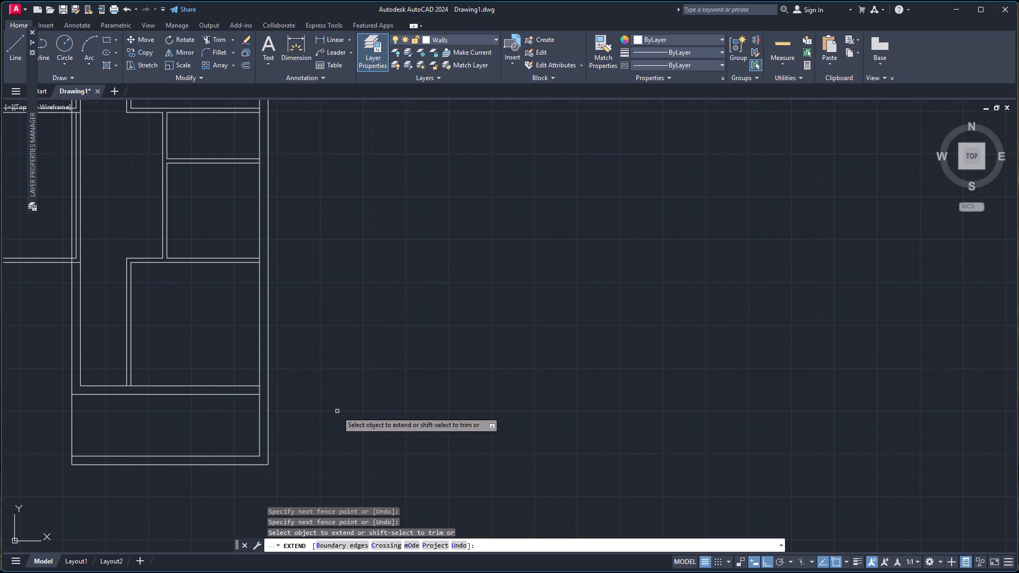
scroll(53, 277, "up", 2)
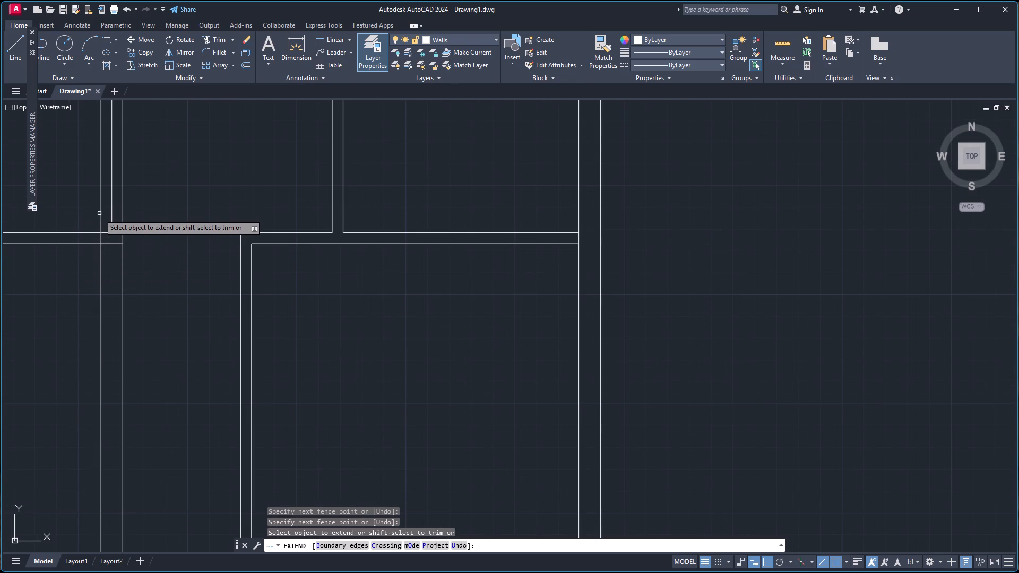
left_click(100, 214, "shift")
scroll(102, 209, "down", 5)
scroll(102, 192, "up", 3)
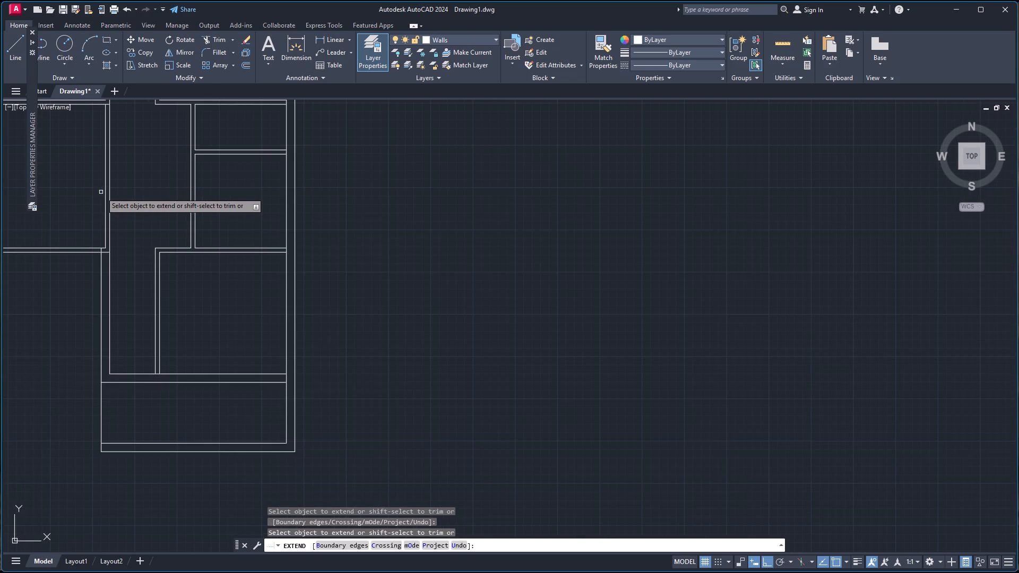
scroll(98, 277, "up", 1, "shift")
scroll(100, 234, "up", 2)
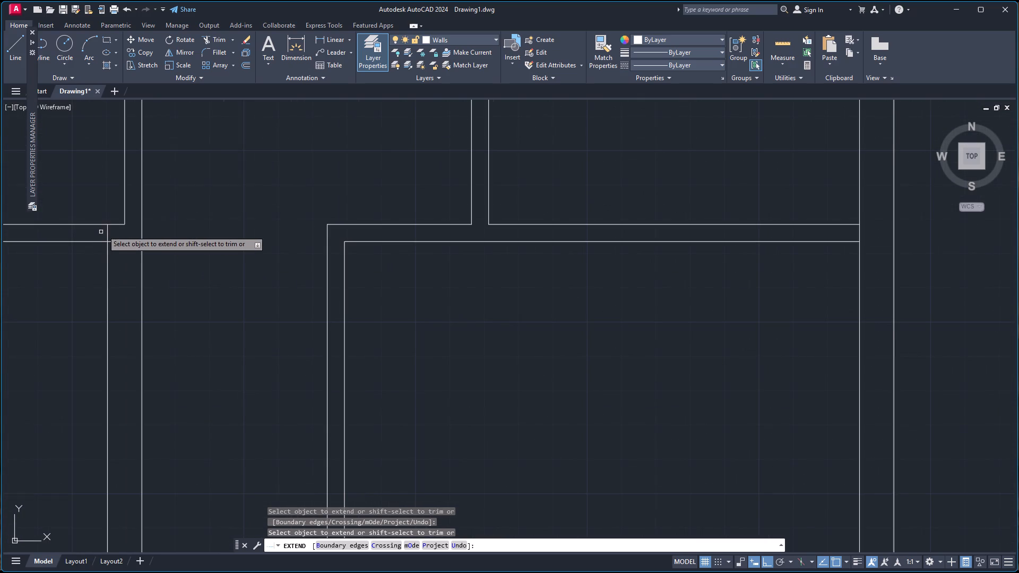
left_click(107, 233, "shift")
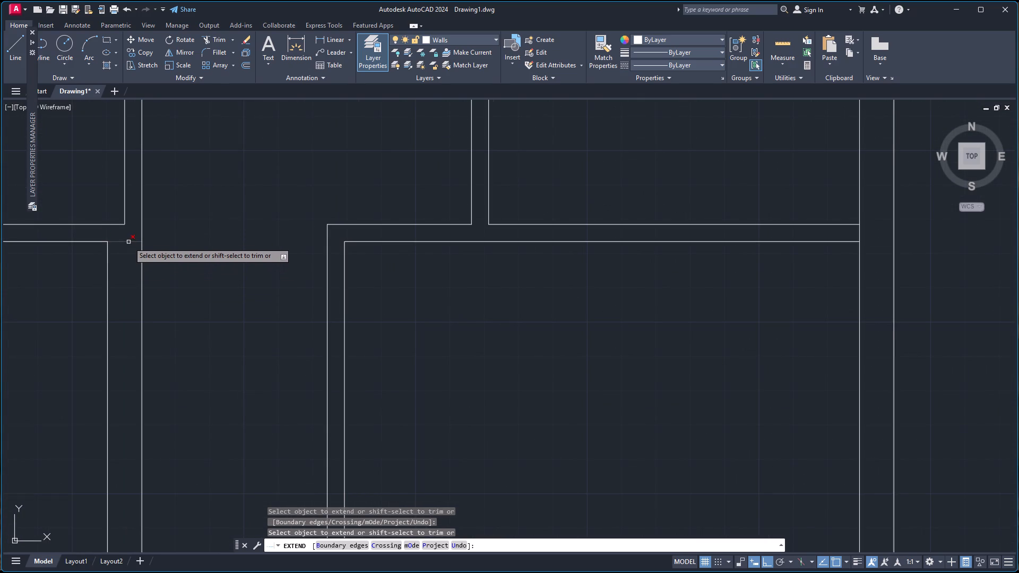
left_click(128, 242, "shift")
Inspect the wall junctions along the corridor and around the new space at the bottom of the plan.
scroll(137, 244, "down", 5)
scroll(183, 244, "up", 2)
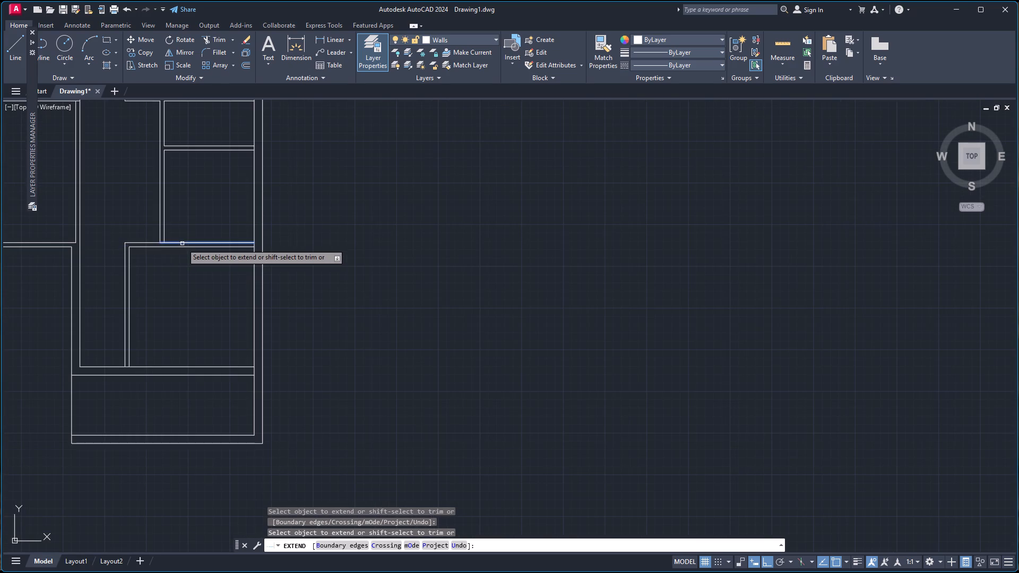
scroll(173, 288, "up", 1)
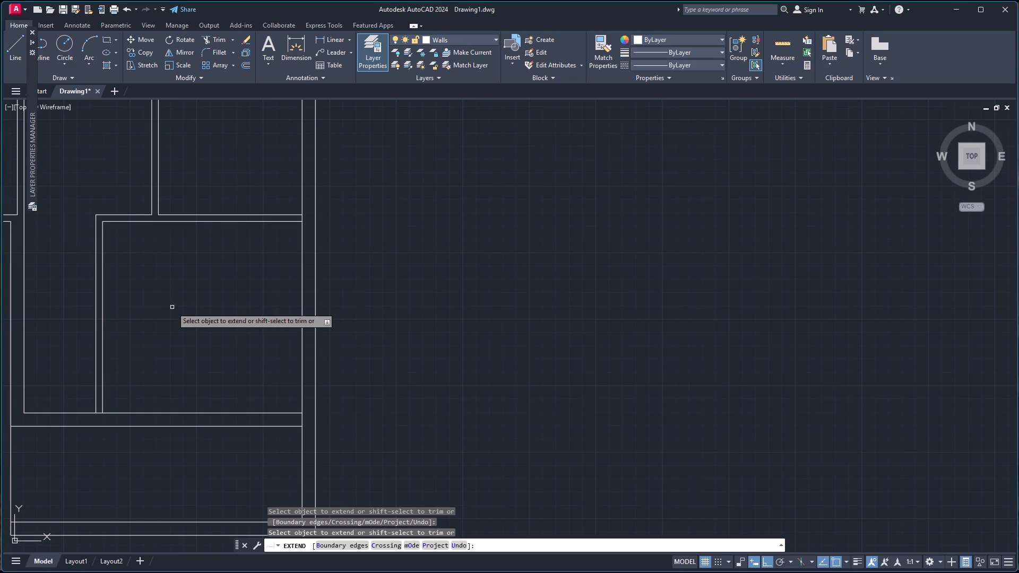
scroll(66, 378, "down", 2)
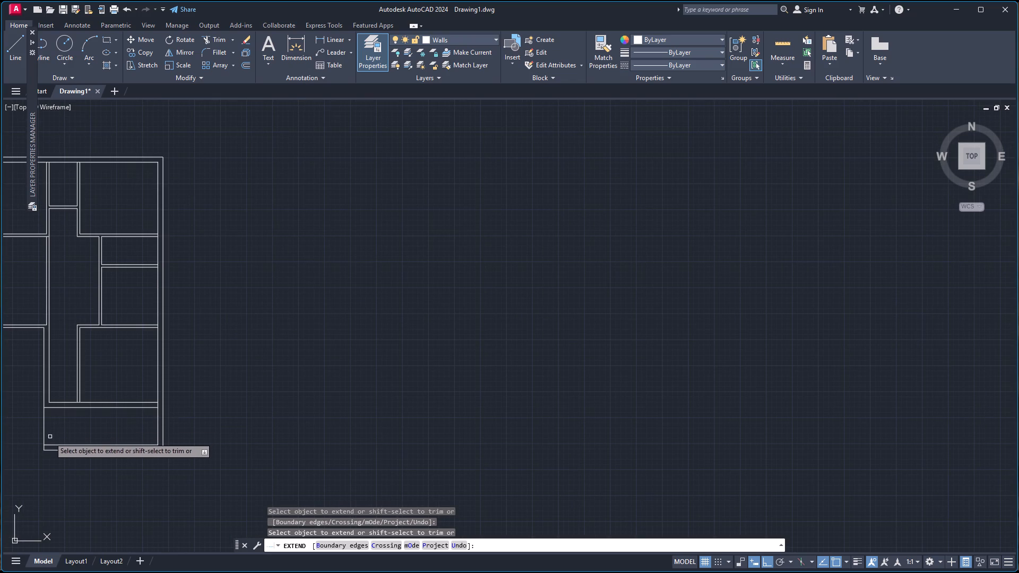
scroll(42, 452, "up", 4)
scroll(16, 431, "down", 3)
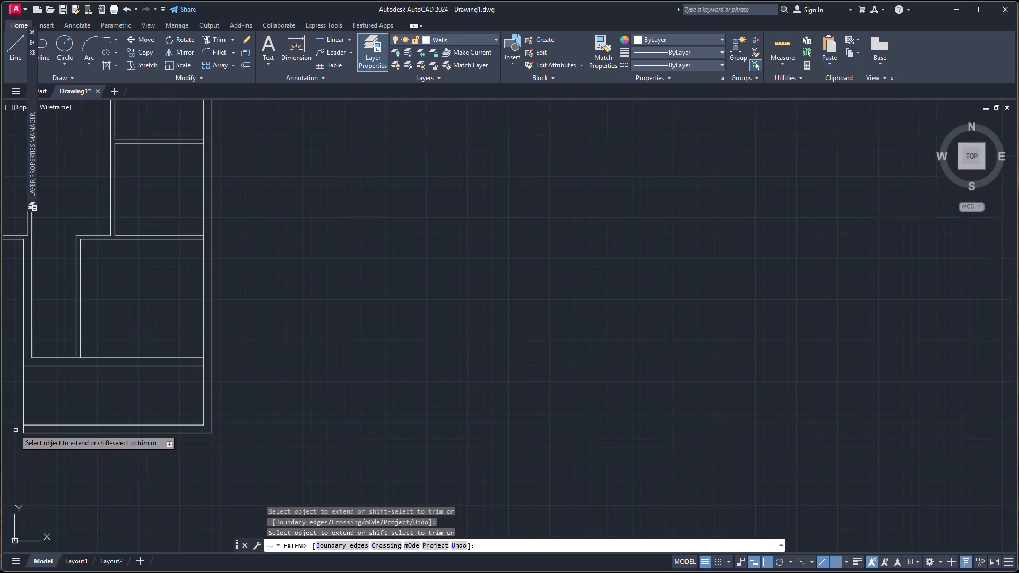
scroll(18, 436, "up", 3)
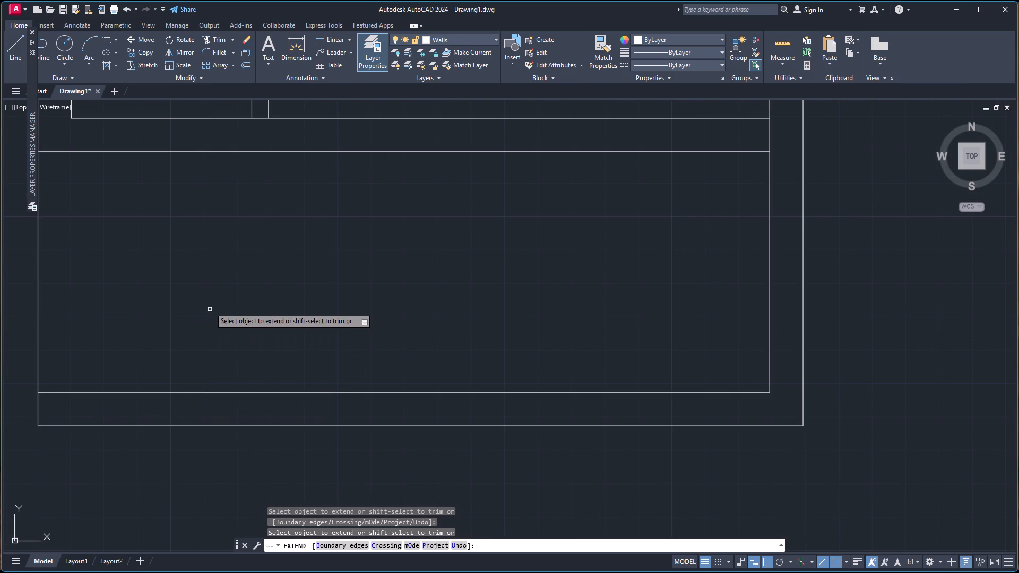
scroll(210, 307, "down", 2)
scroll(211, 237, "down", 2)
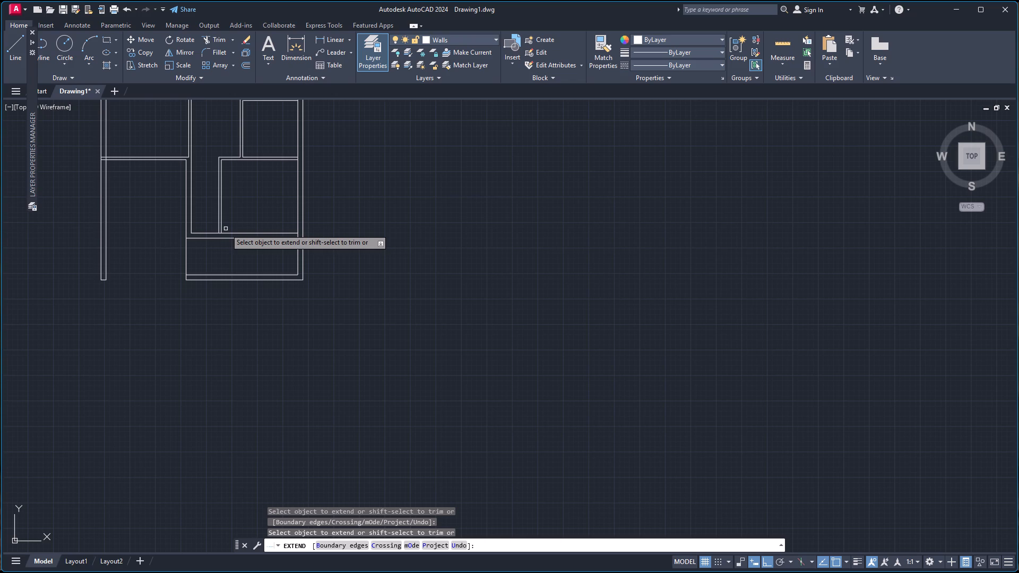
Offset the top line of the wall closing the corridor's bottom end 5' upward across the corridor.
key("space")
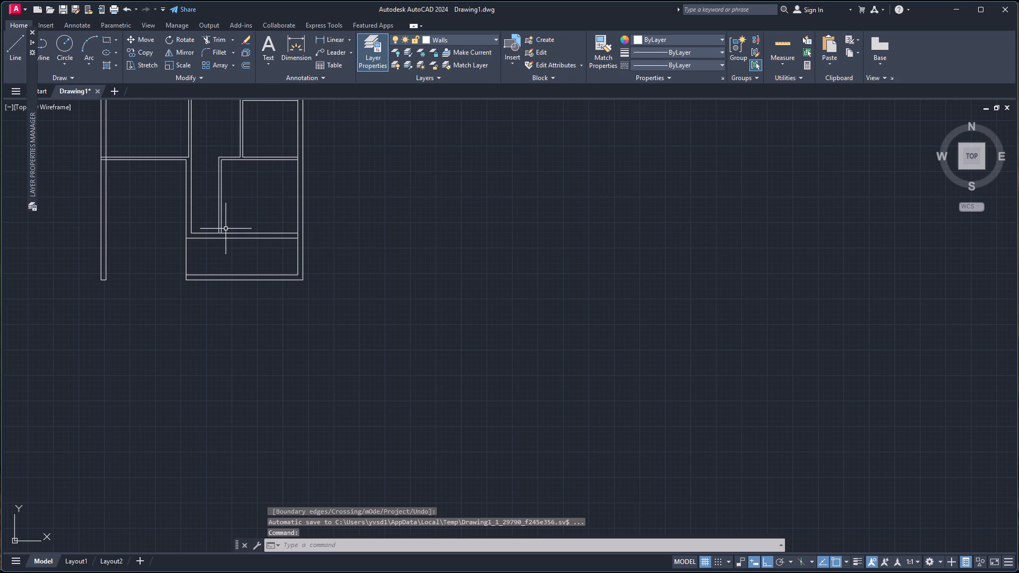
key("o")
key("Return")
key("Return")
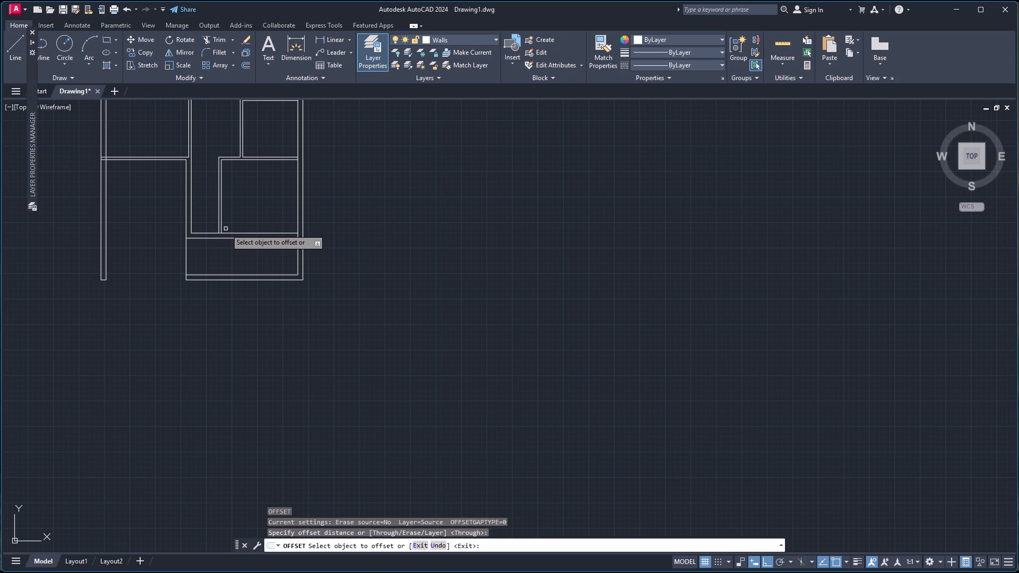
scroll(266, 90, "down", 2)
scroll(213, 141, "down", 2)
scroll(200, 118, "up", 1)
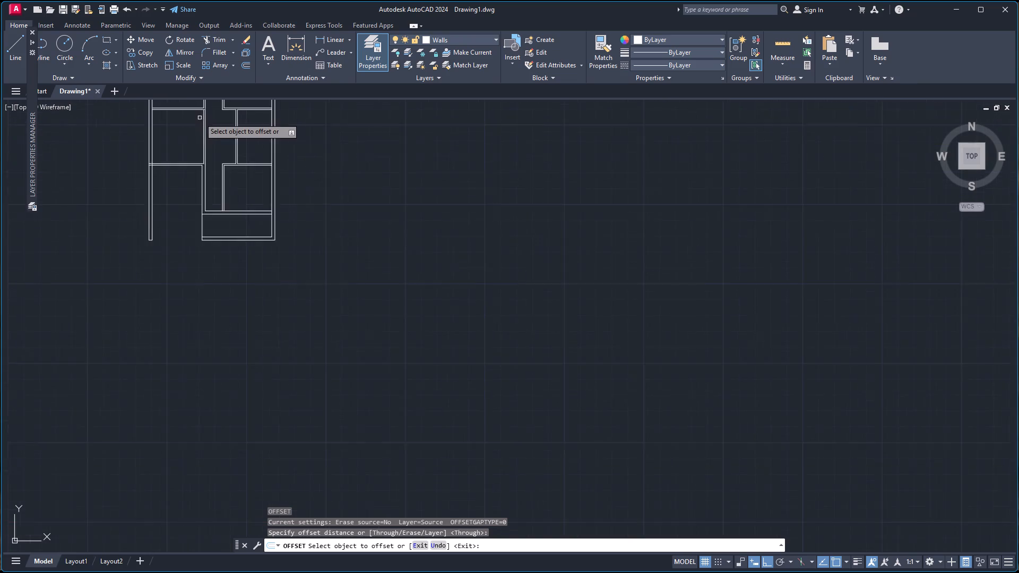
scroll(200, 118, "up", 2)
scroll(241, 351, "up", 2)
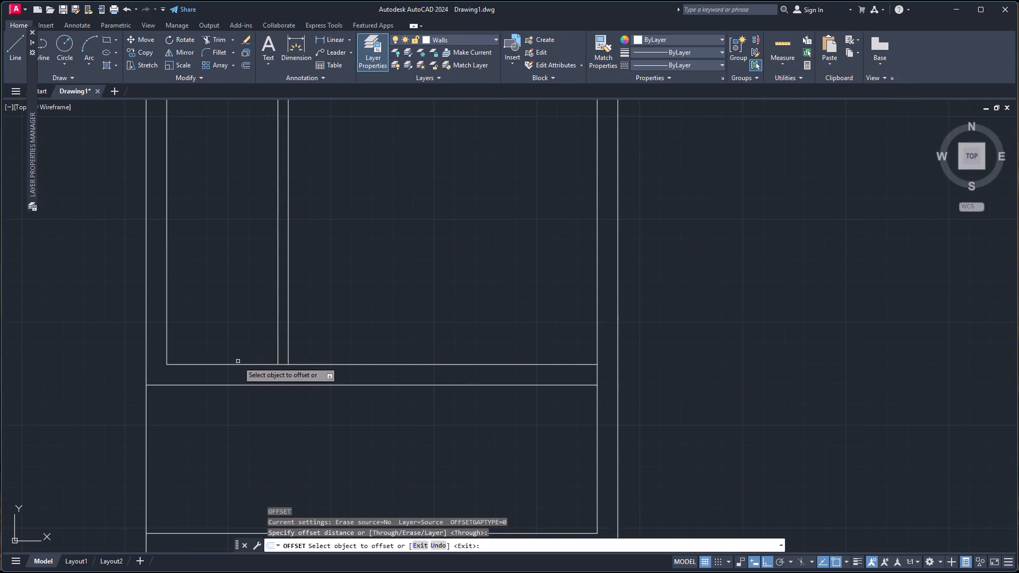
left_click(238, 364)
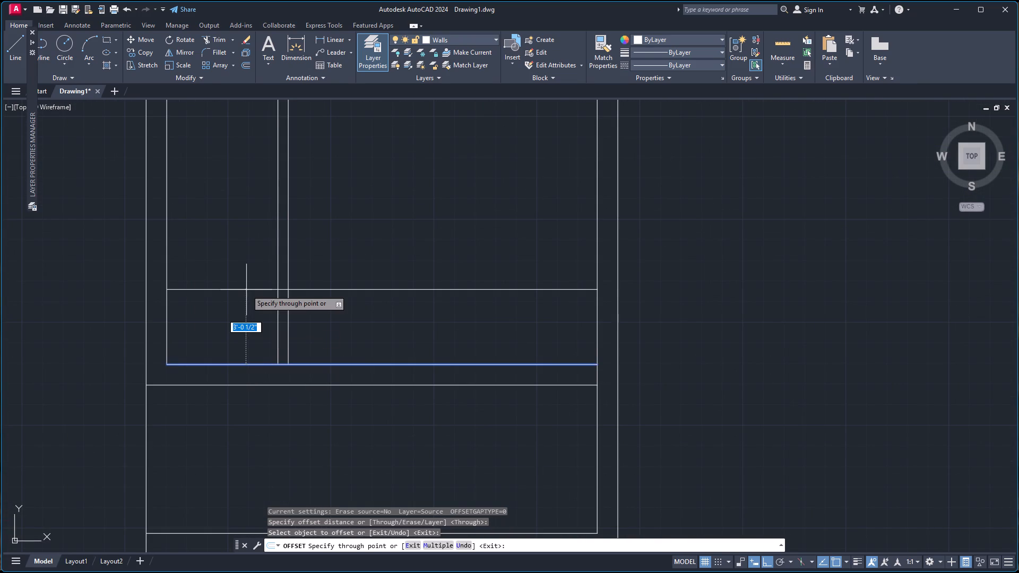
type("5'")
key("Return")
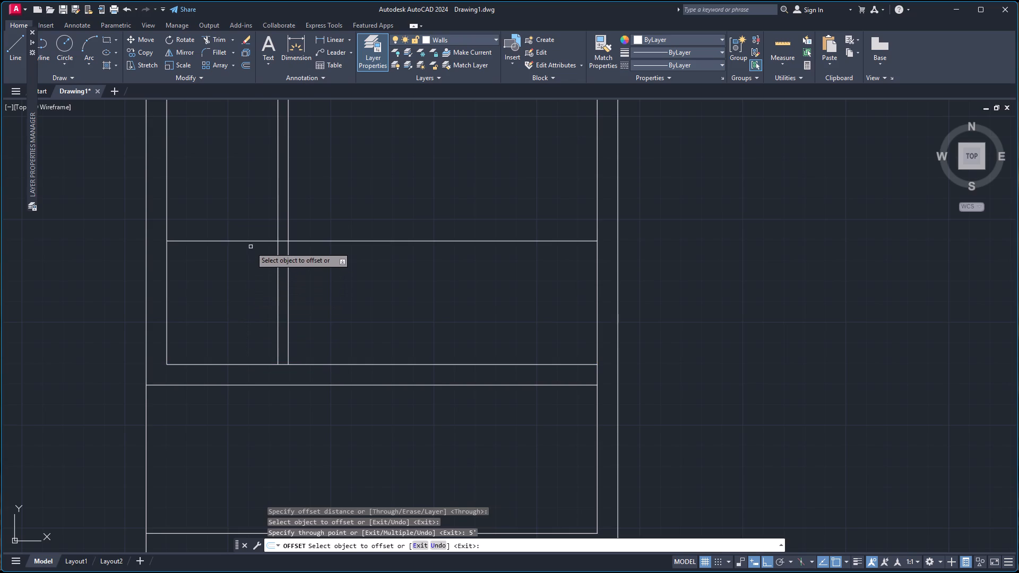
Offset the new line across the corridor 5" upward to form the partition's second face.
left_click(254, 241)
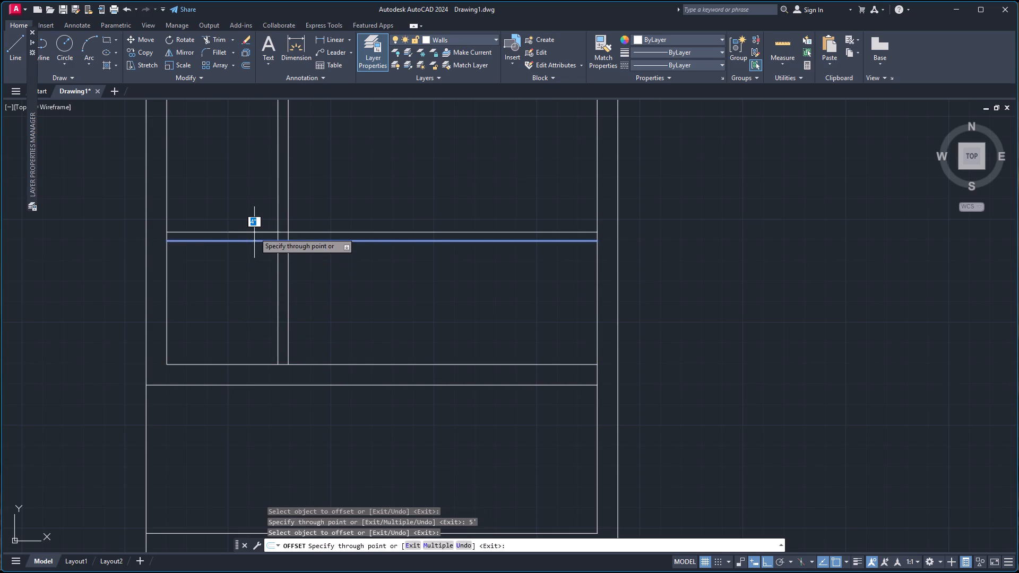
key("5")
key("Return")
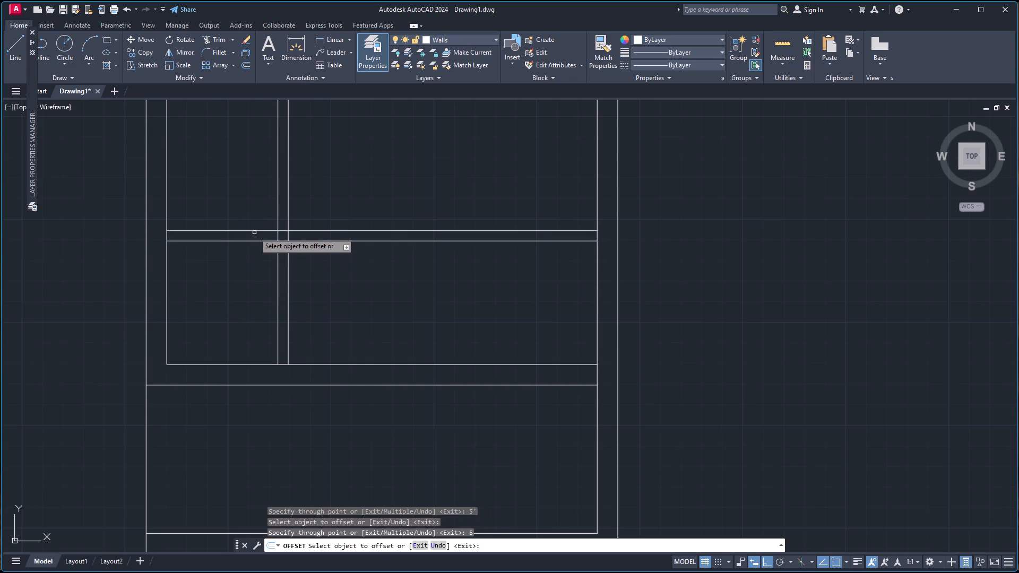
key("Escape")
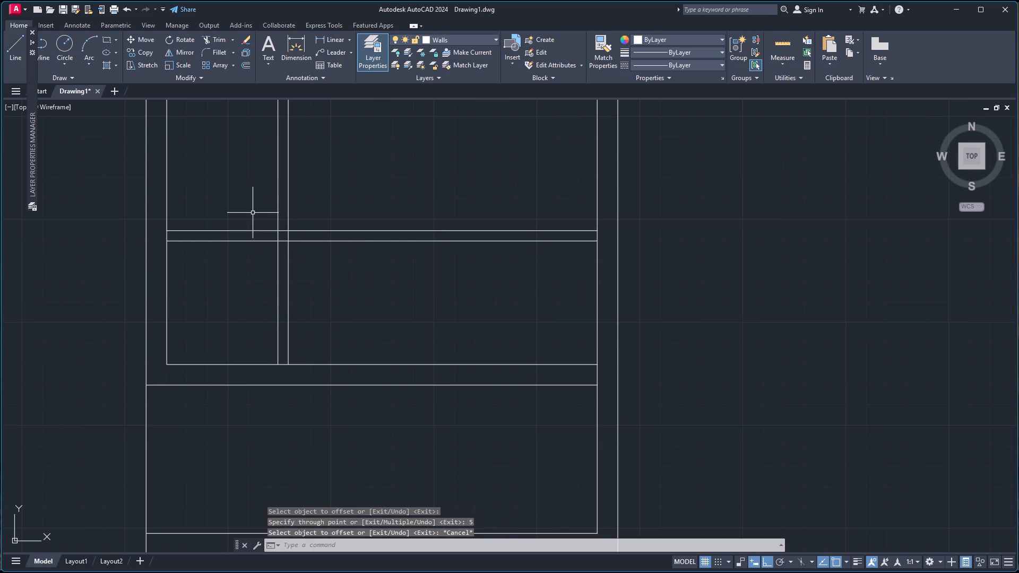
Trim the new partition's lines beyond the corridor's right wall, and the corridor wall lines crossing its two junctions.
type("tr")
key("Return")
left_click(391, 199)
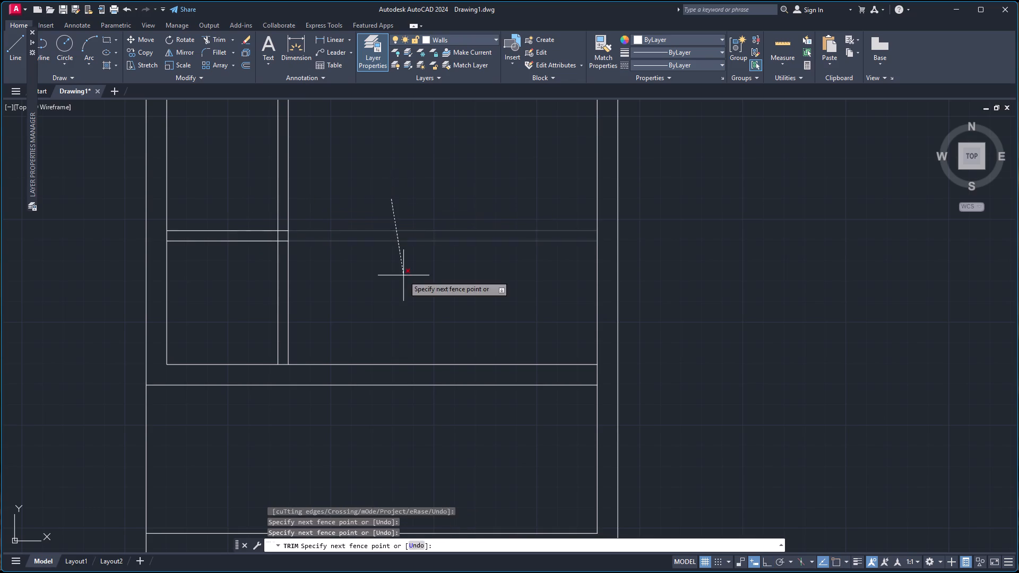
left_click(403, 275)
scroll(287, 223, "up", 3)
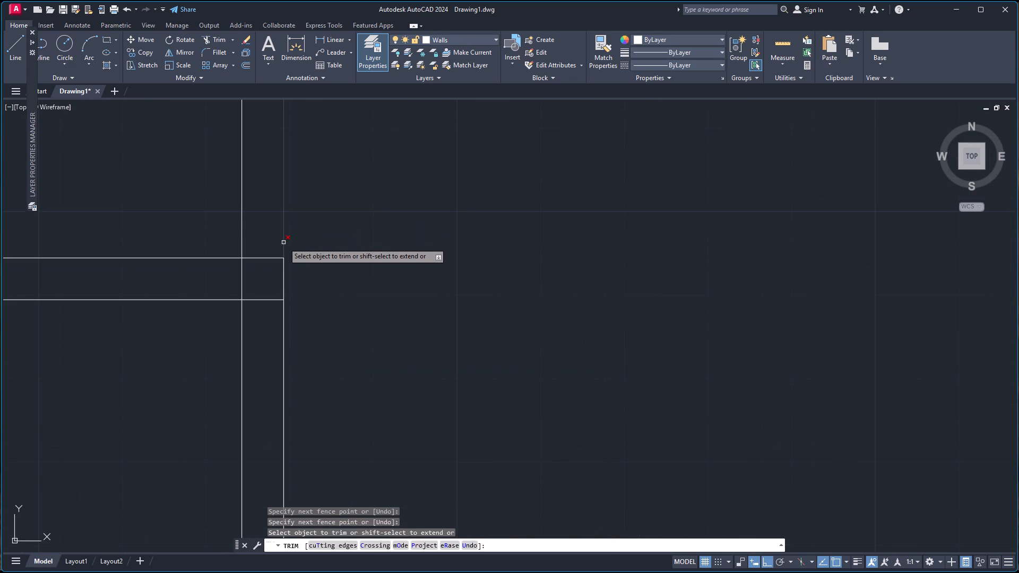
left_click(269, 246)
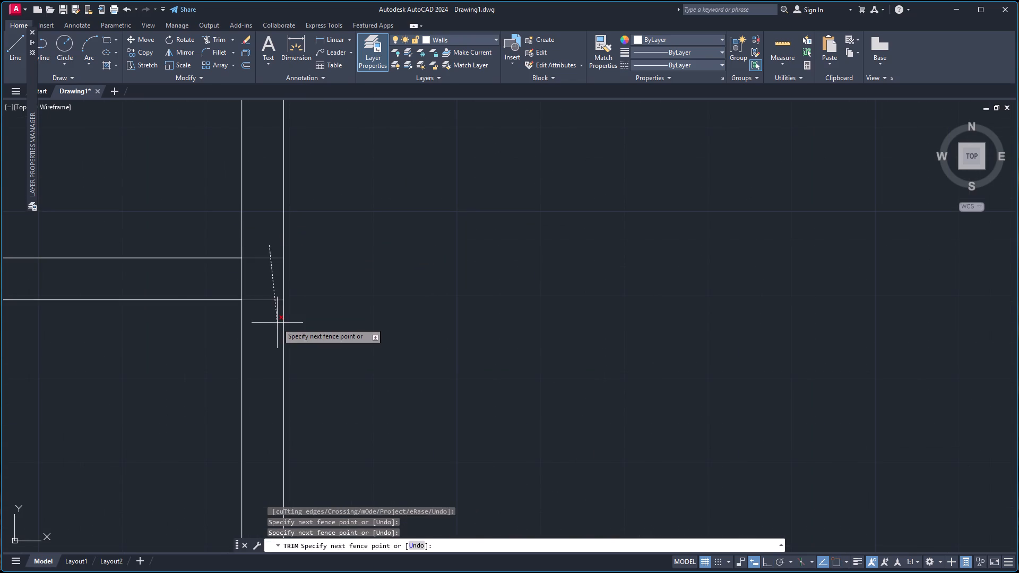
left_click(277, 323)
left_click(240, 282)
scroll(239, 285, "down", 4)
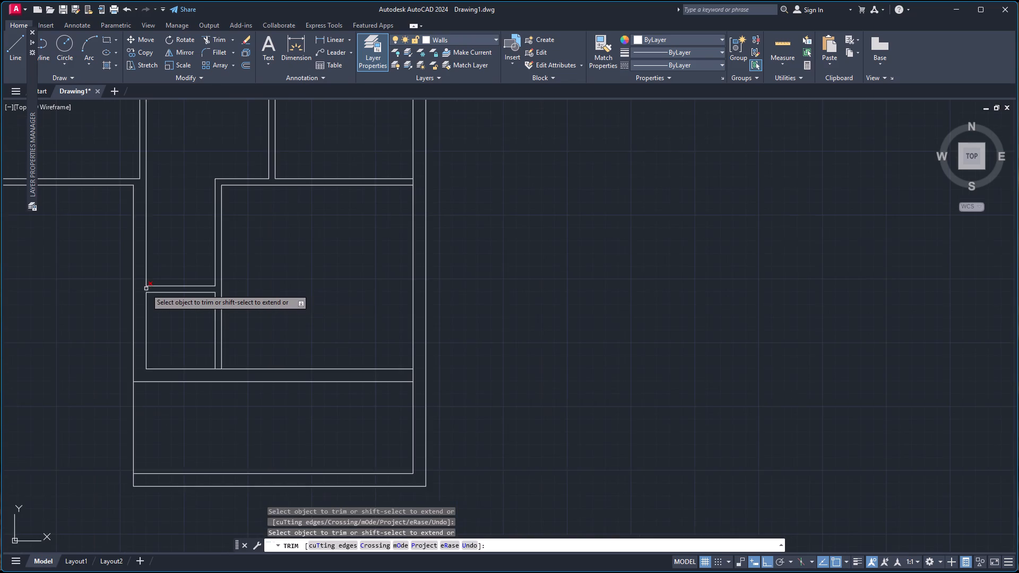
scroll(146, 289, "up", 3)
left_click(144, 289)
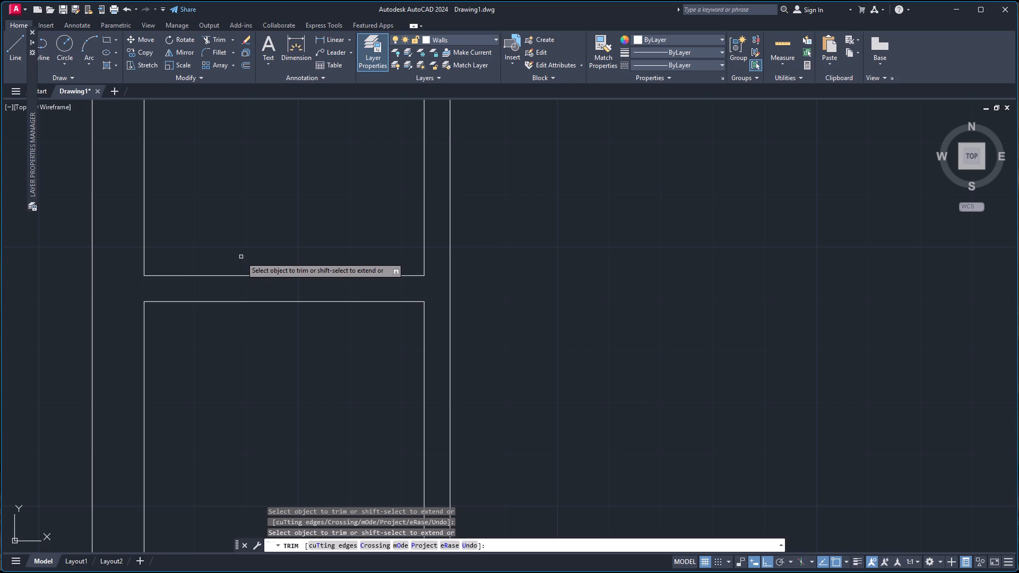
Remove the short vertical segment between the two lines at the left end of the lowest bottom wall.
scroll(369, 312, "down", 3)
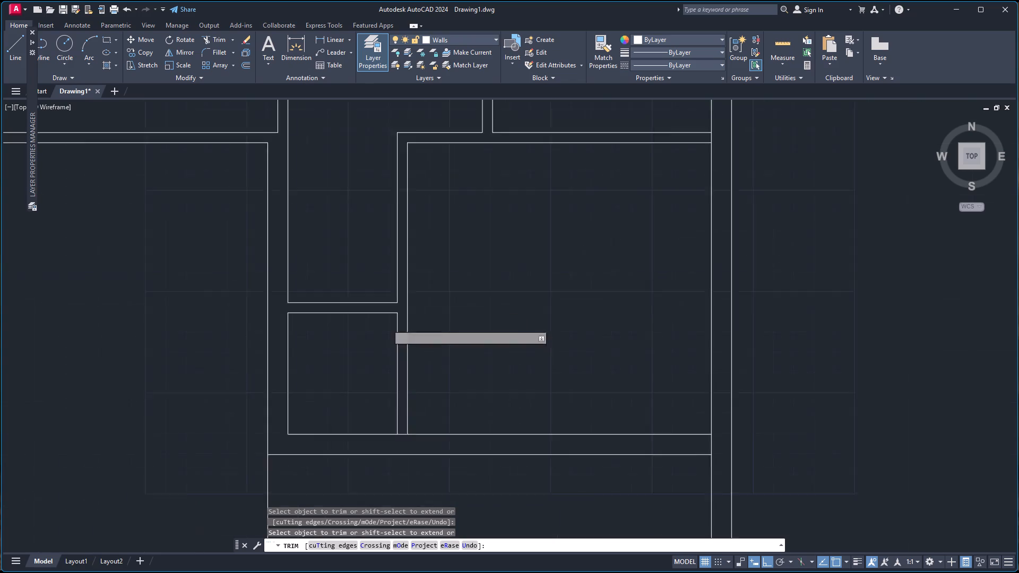
scroll(399, 329, "down", 2)
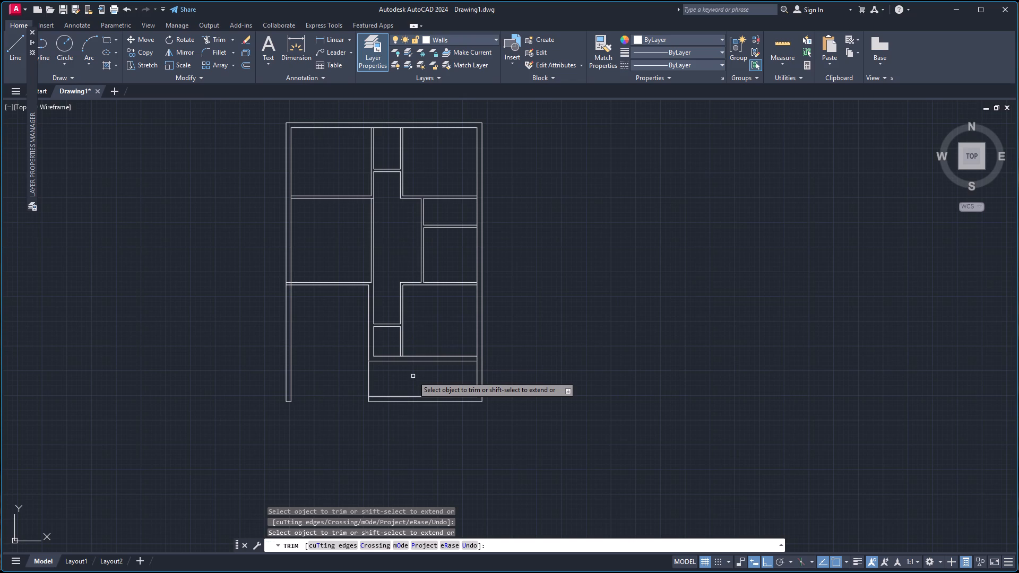
scroll(365, 368, "up", 2)
scroll(365, 457, "up", 2)
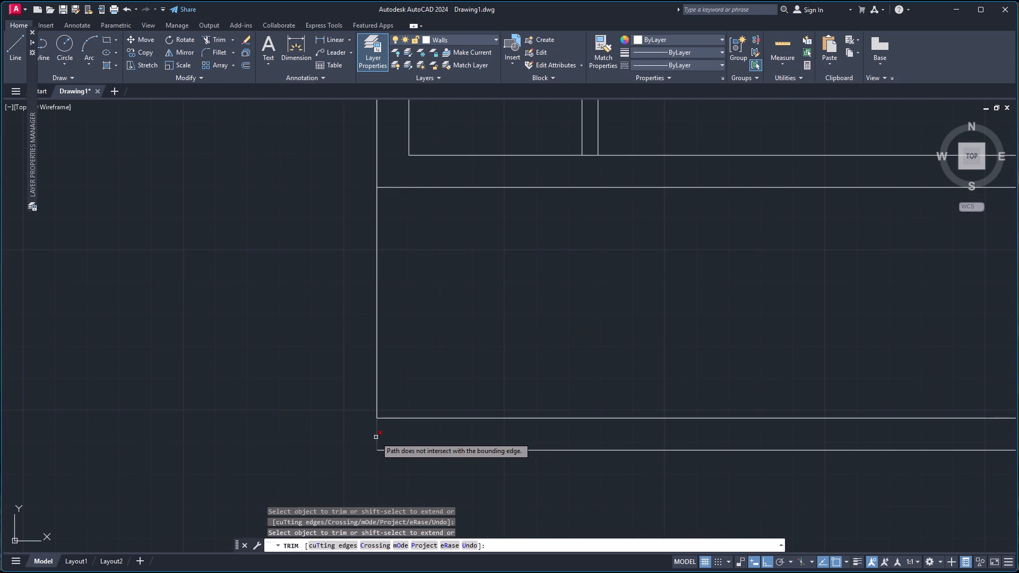
left_click(376, 437)
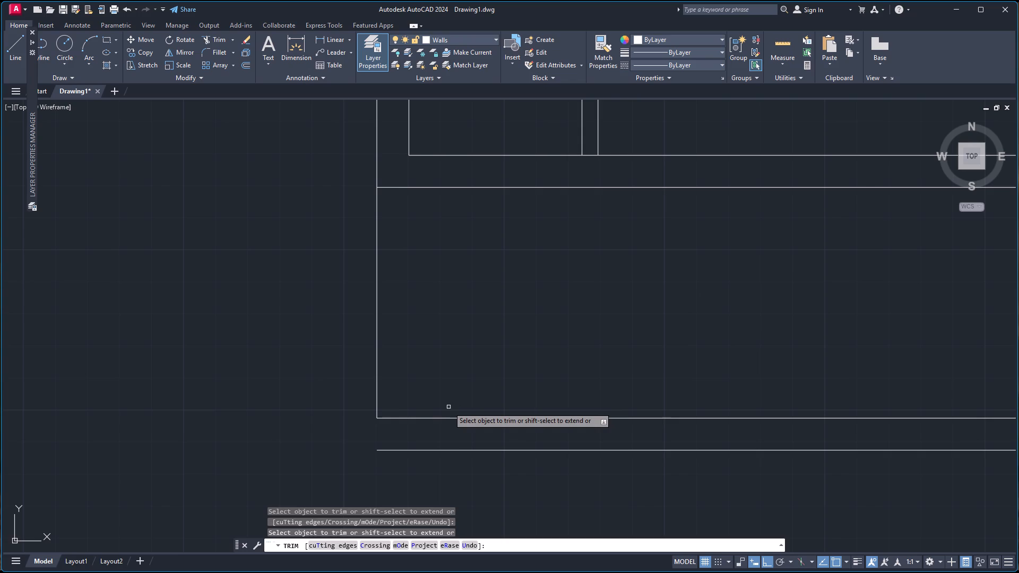
key("Escape")
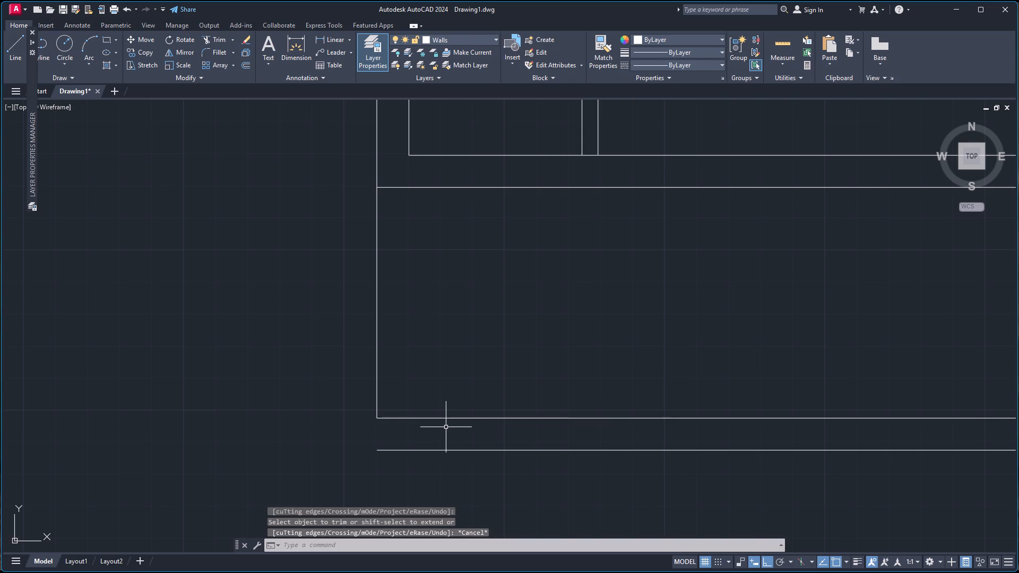
Extend the lowest bottom wall's left end about 8" outward with lines, closing it with a 10" vertical end.
key("t")
key("BackSpace")
key("l")
key("Return")
left_click(378, 419)
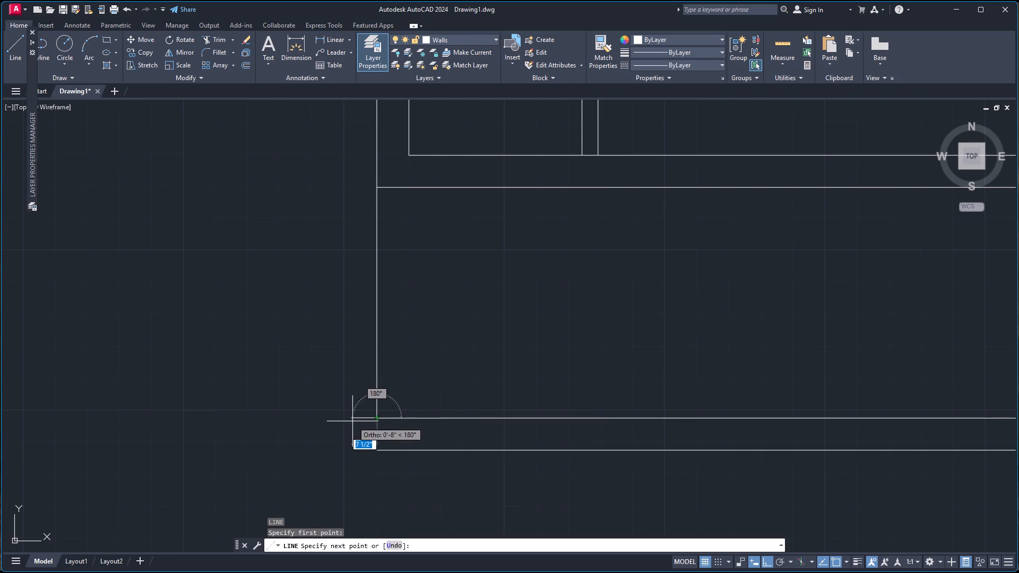
left_click(352, 421)
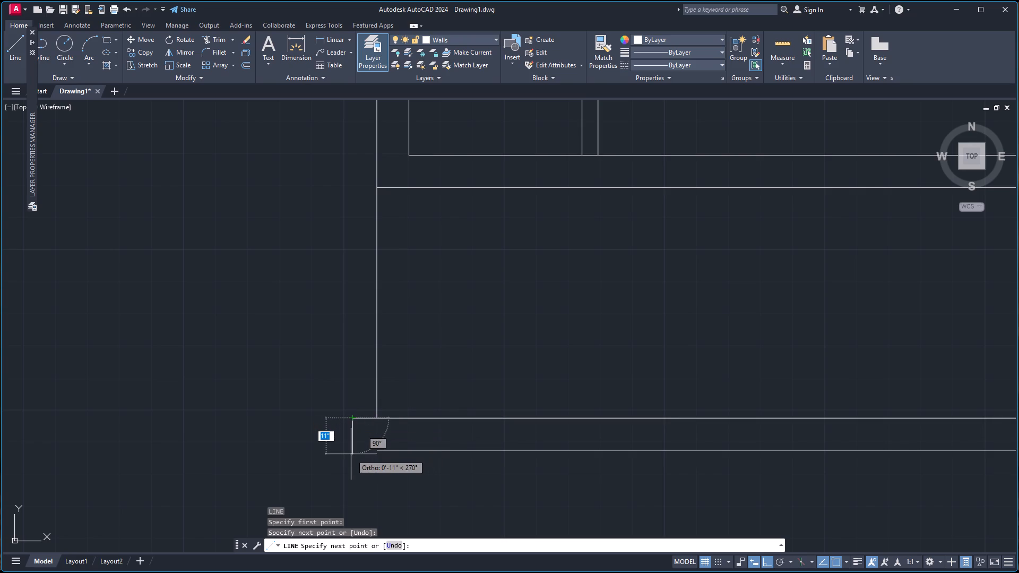
type("10")
key("Return")
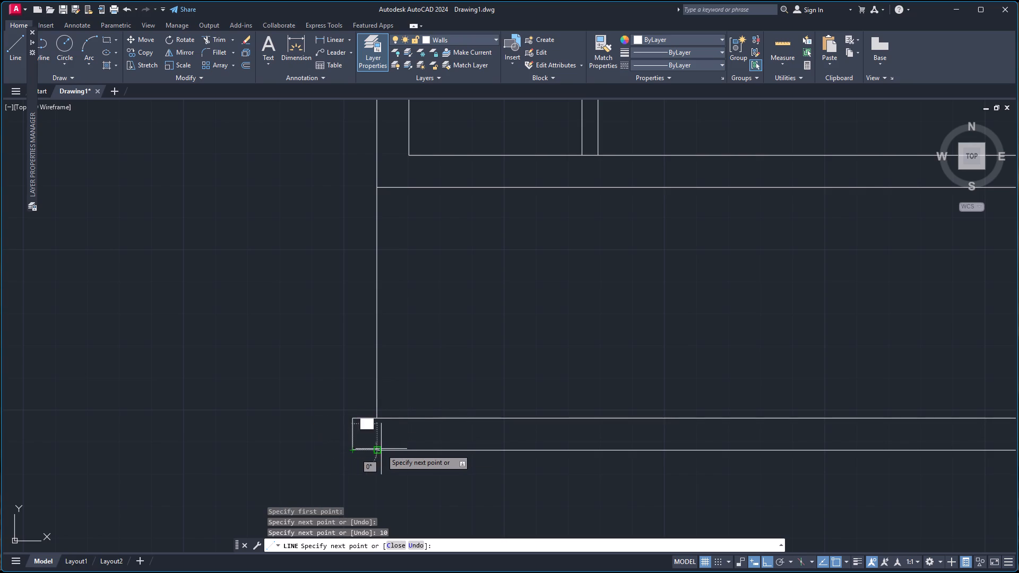
left_click(374, 450)
key("space")
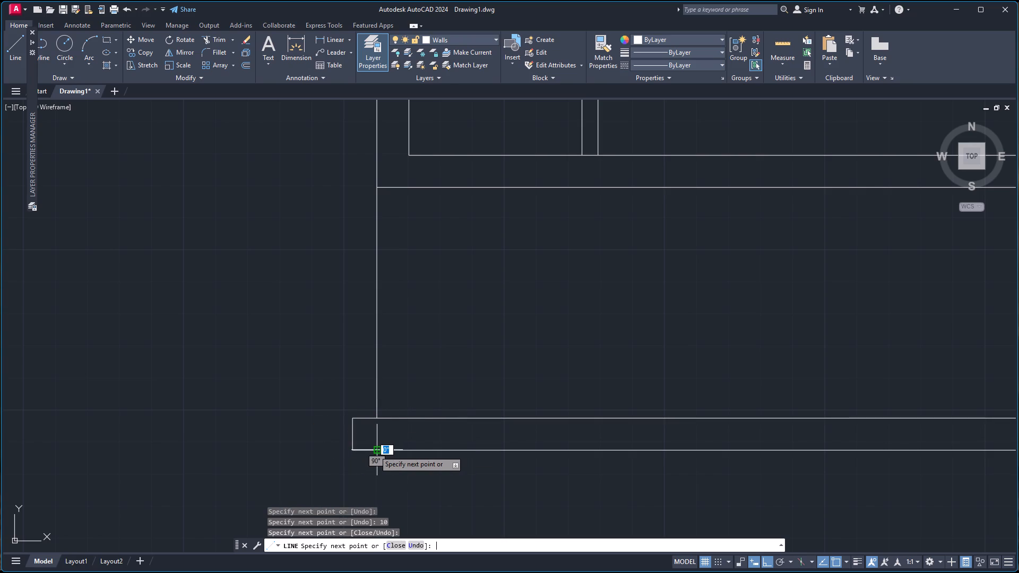
Join the three new end lines with the lowest bottom wall's upper and lower lines.
left_click(360, 419)
left_click(351, 437)
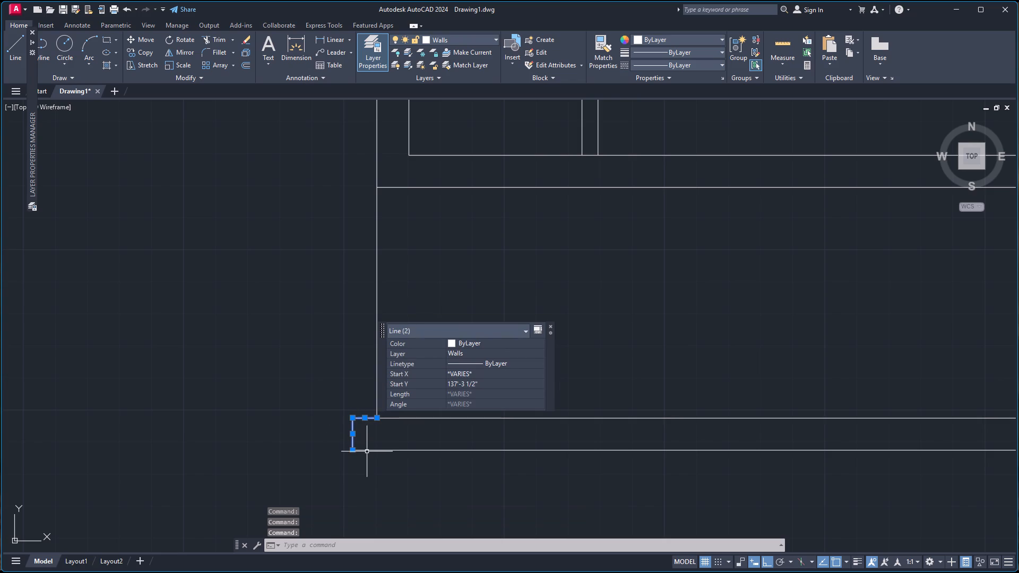
left_click(365, 452)
left_click(402, 452)
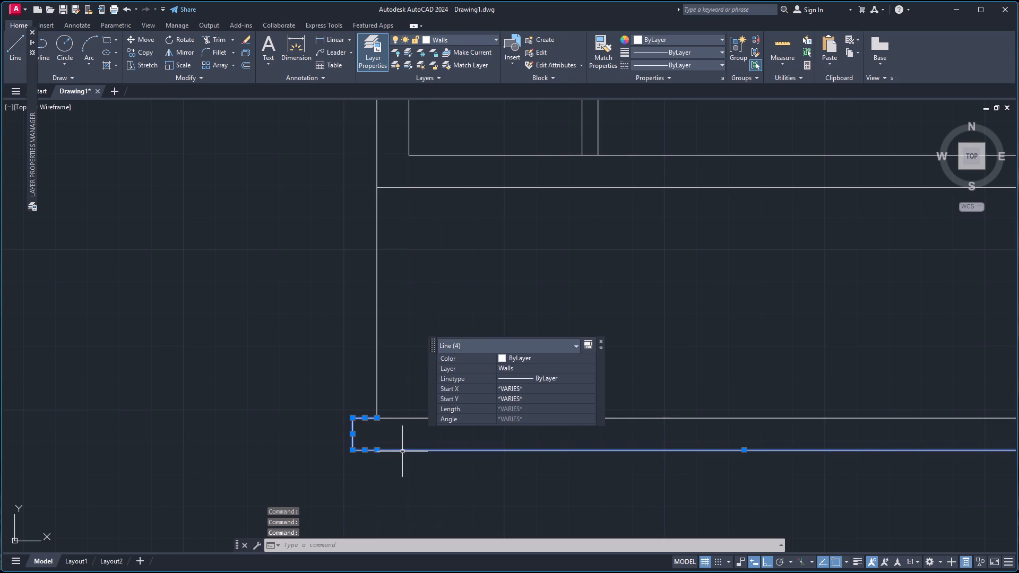
left_click(400, 420)
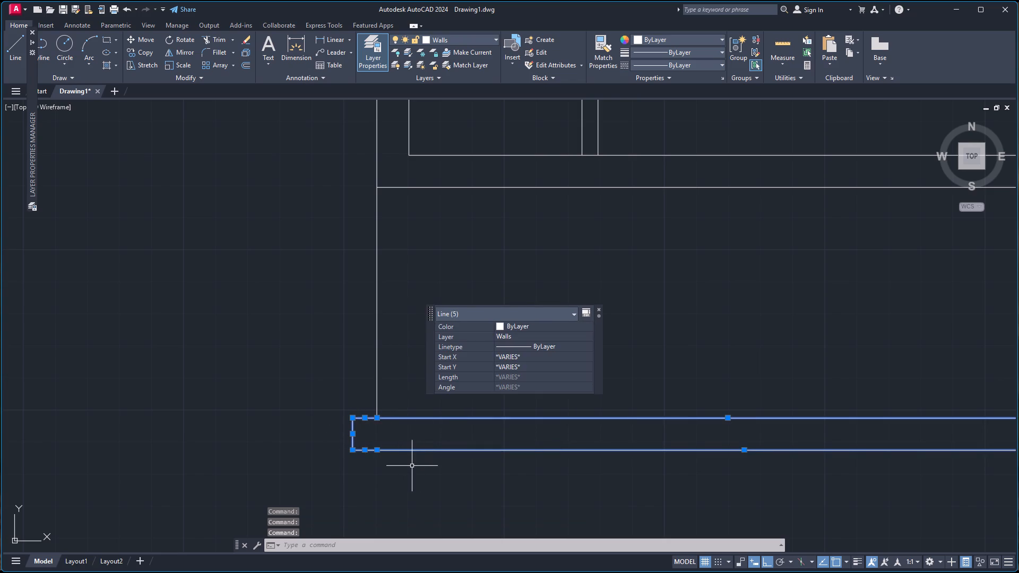
key("j")
key("Return")
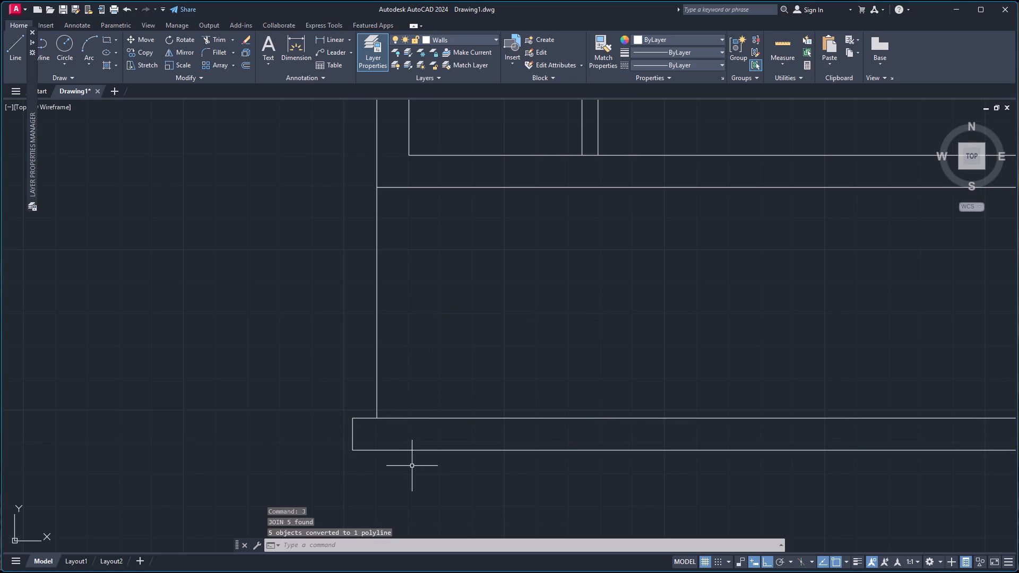
Check the dimensions of the upper-right and lower-right rooms, the two small rooms and the corridor with Quick measure.
scroll(416, 467, "down", 3)
scroll(452, 333, "down", 1)
scroll(459, 322, "up", 2)
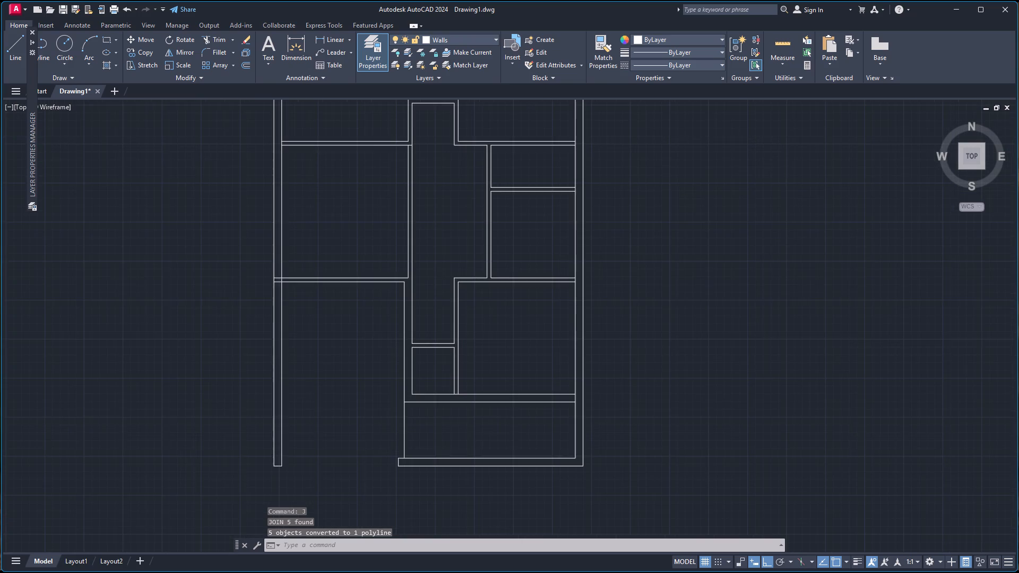
scroll(459, 322, "down", 2)
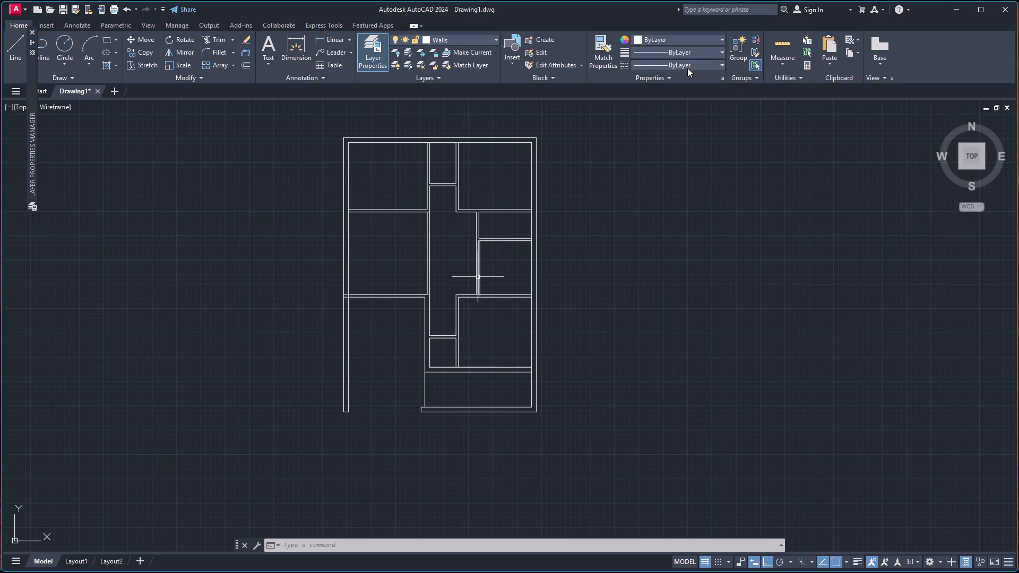
left_click(771, 39)
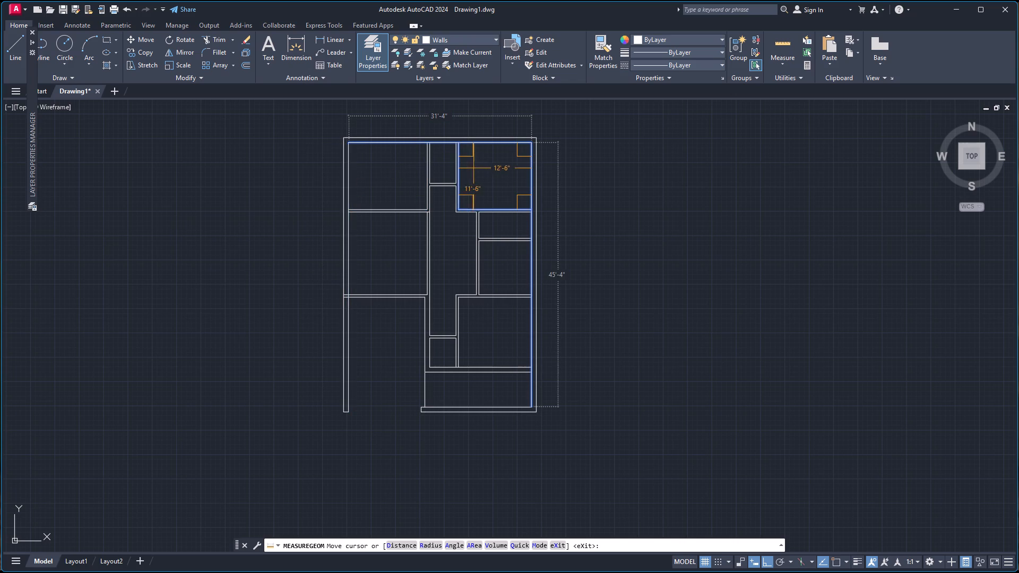
scroll(438, 171, "up", 1)
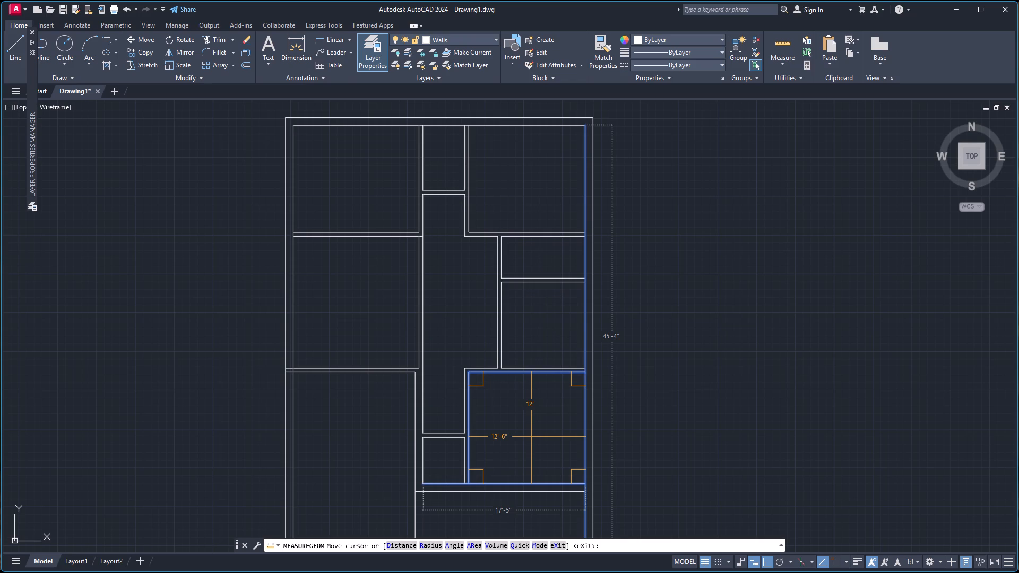
scroll(530, 437, "up", 1)
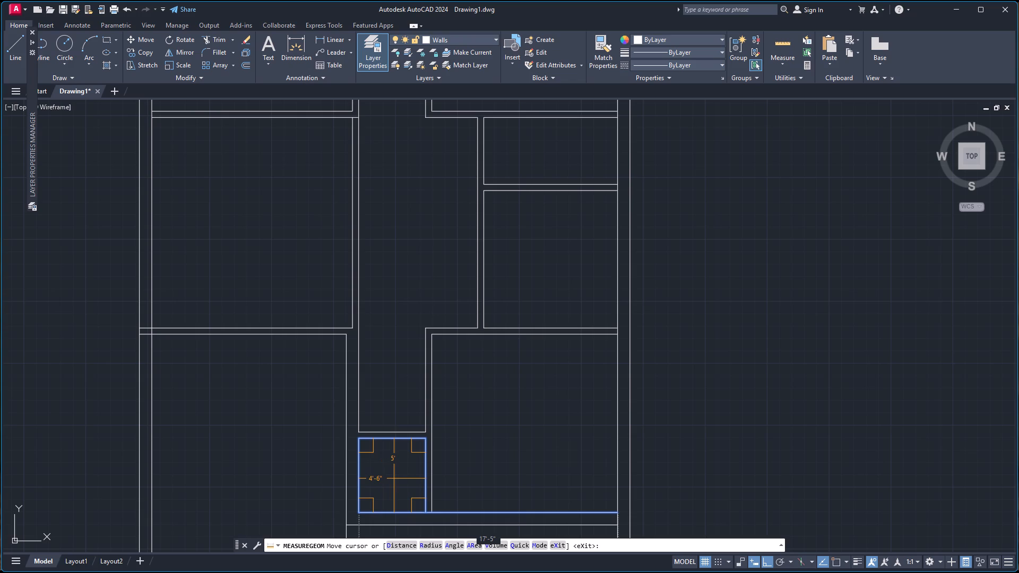
scroll(376, 452, "down", 2)
scroll(372, 276, "up", 1)
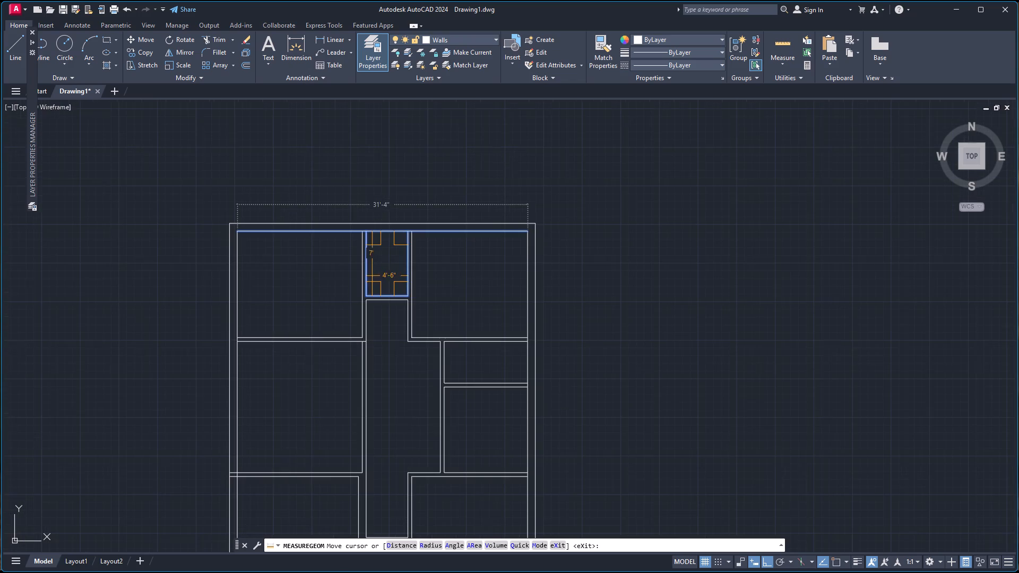
scroll(384, 265, "up", 1)
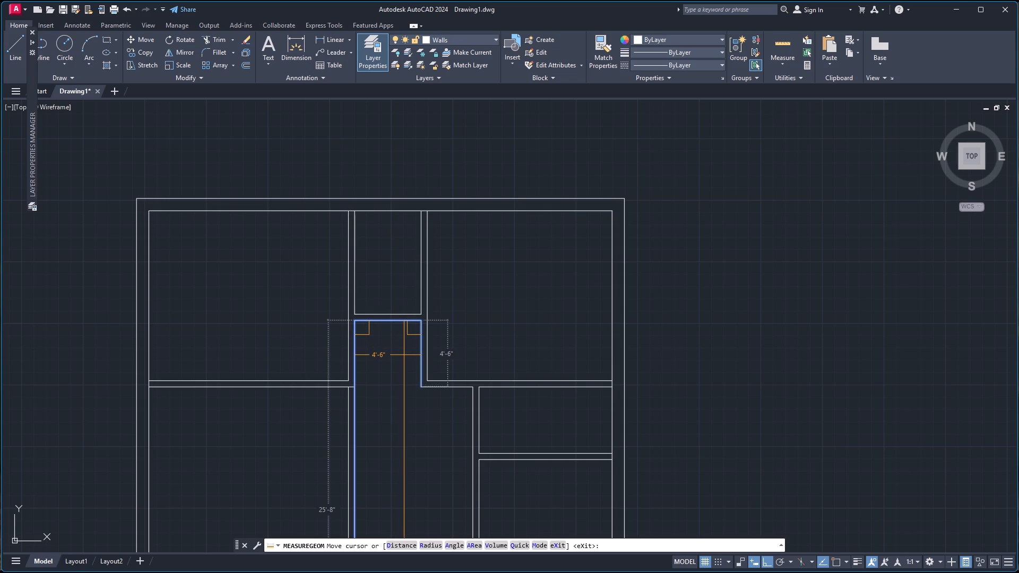
scroll(404, 371, "down", 2)
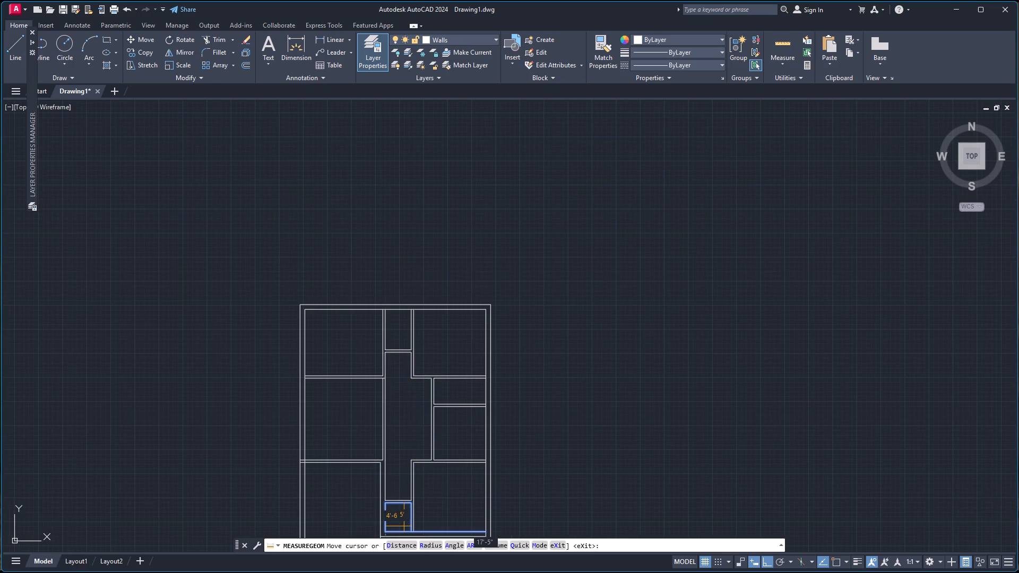
scroll(402, 526, "up", 2)
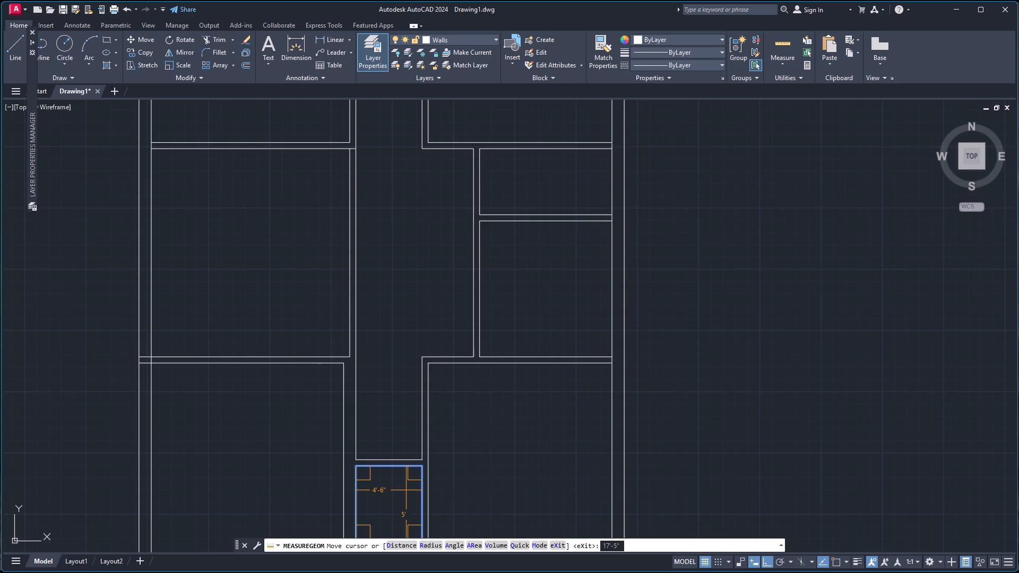
key("Escape")
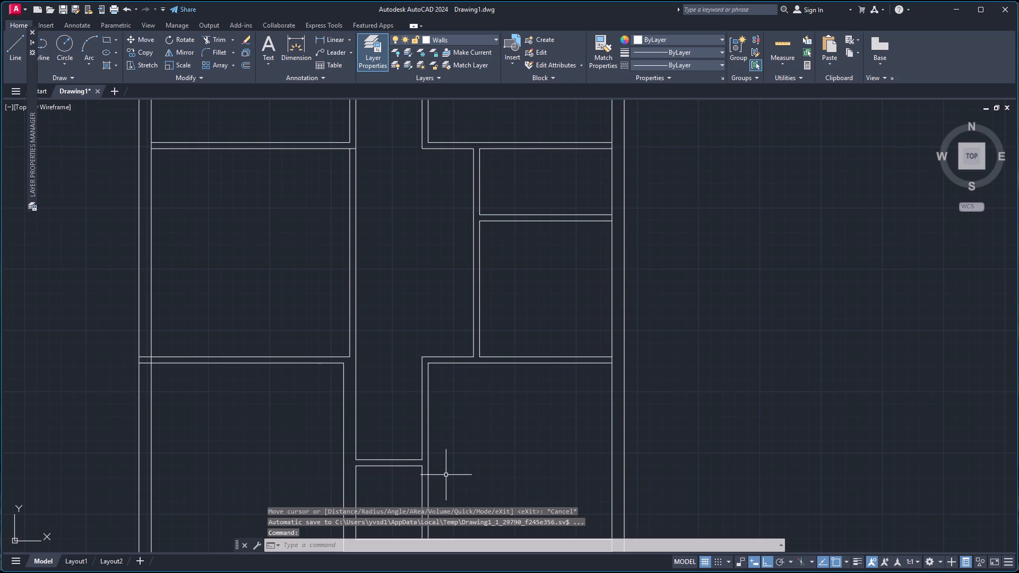
Delete the three vertical partition lines separating the lower-right room from the corridor and the small bottom room.
left_click(412, 432)
left_click(444, 433)
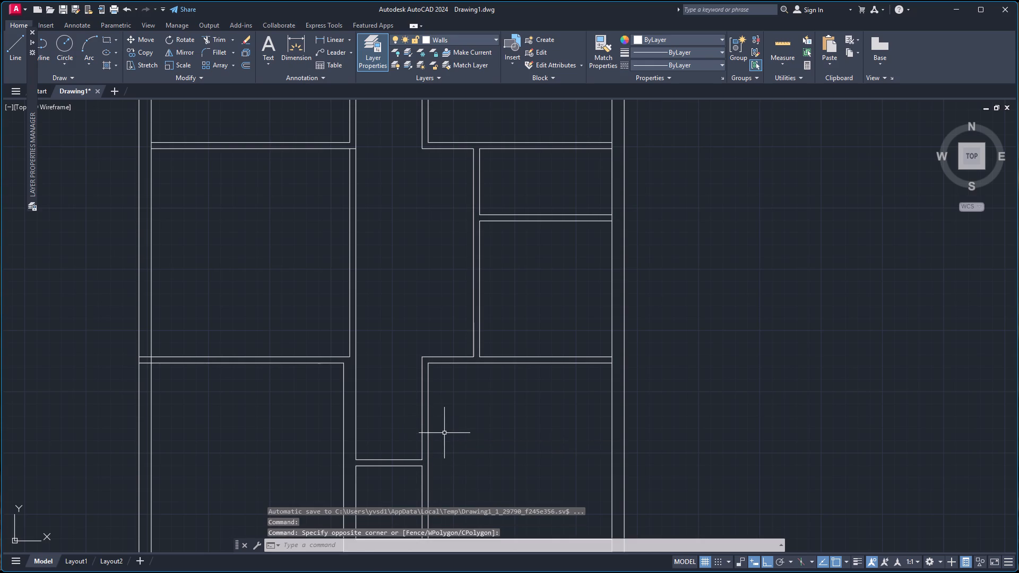
left_click(467, 433)
left_click(414, 429)
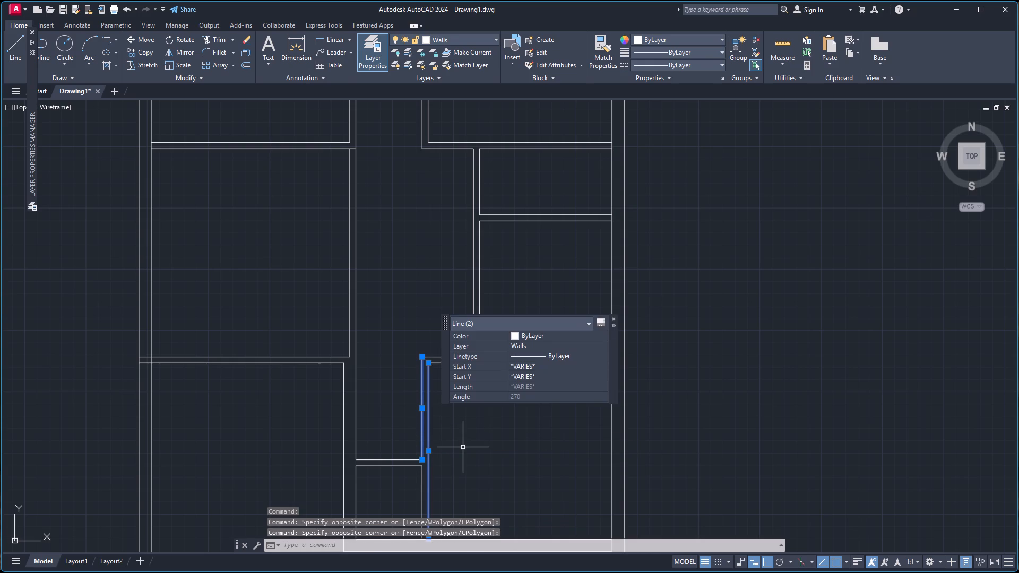
left_click(423, 501)
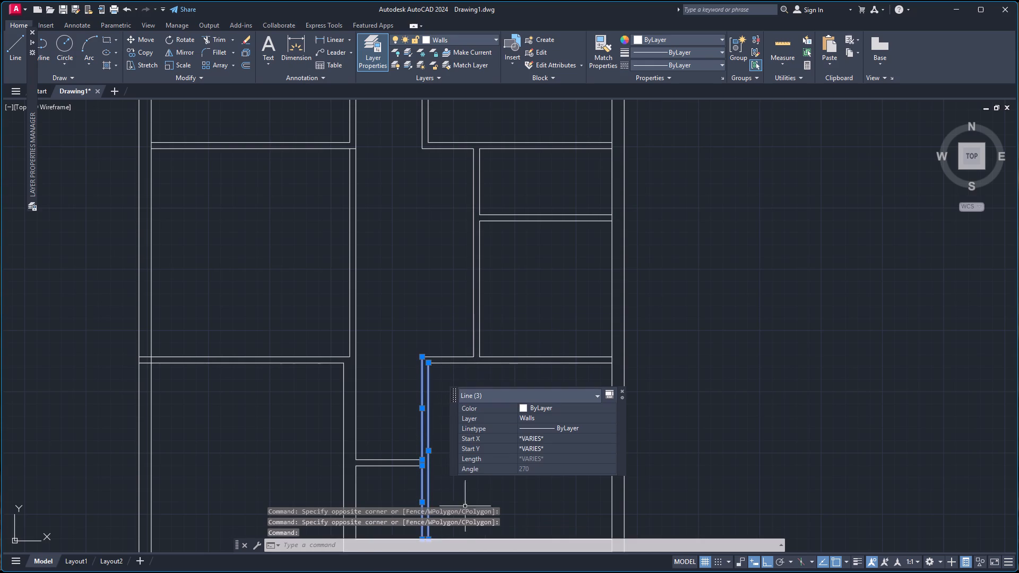
key("Delete")
Offset the right exterior wall's inner line 12' inward, and offset that new line 5" toward the corridor to form a partition.
scroll(523, 522, "down", 3)
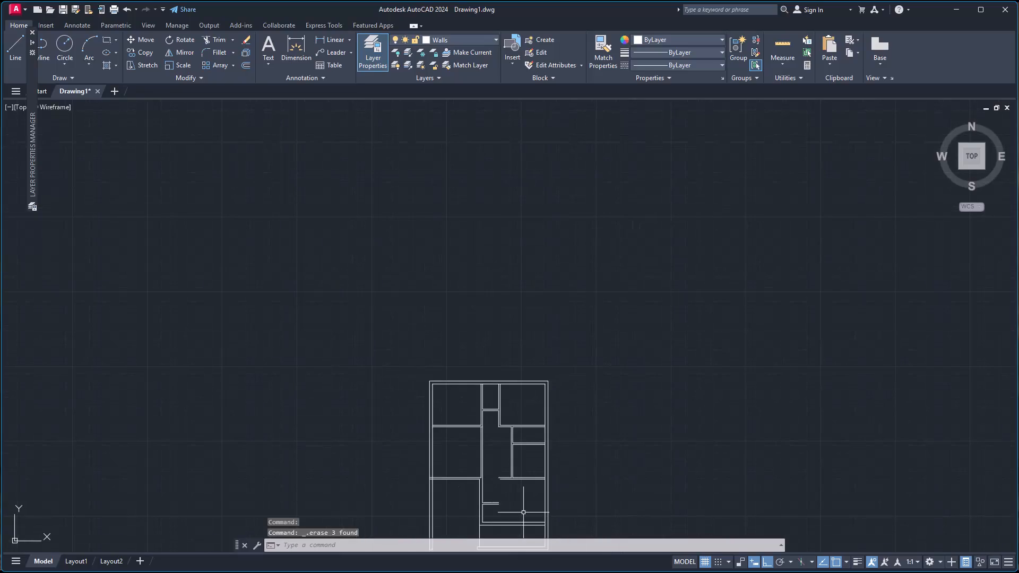
scroll(523, 513, "up", 1)
scroll(517, 521, "down", 1)
scroll(496, 521, "up", 3)
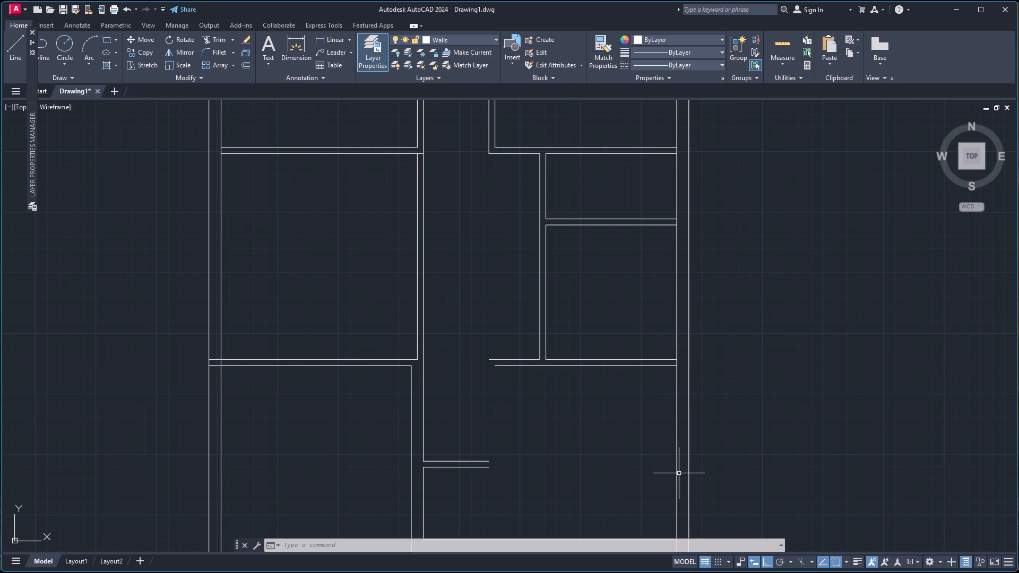
key("o")
key("Return")
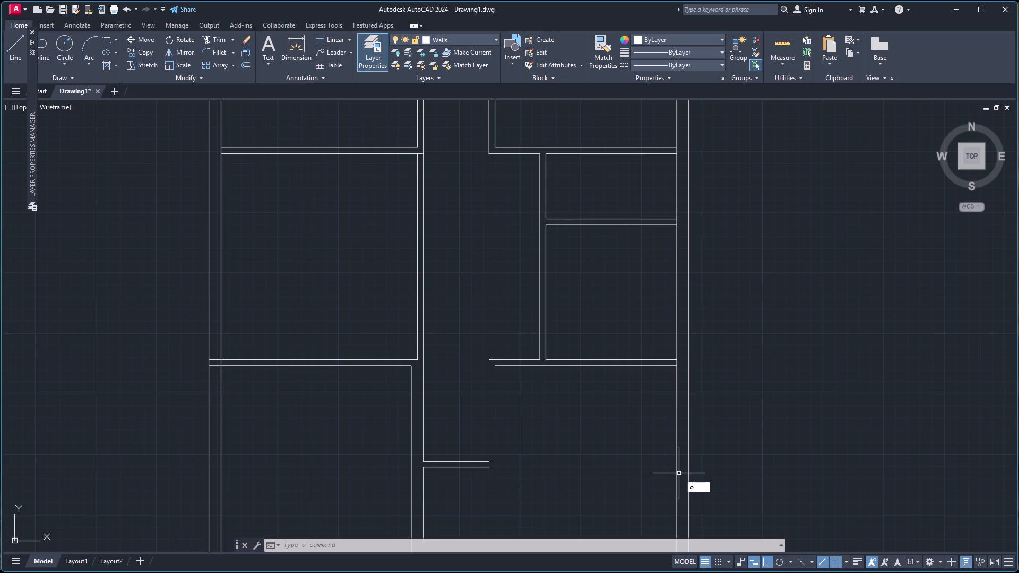
key("Return")
left_click(675, 465)
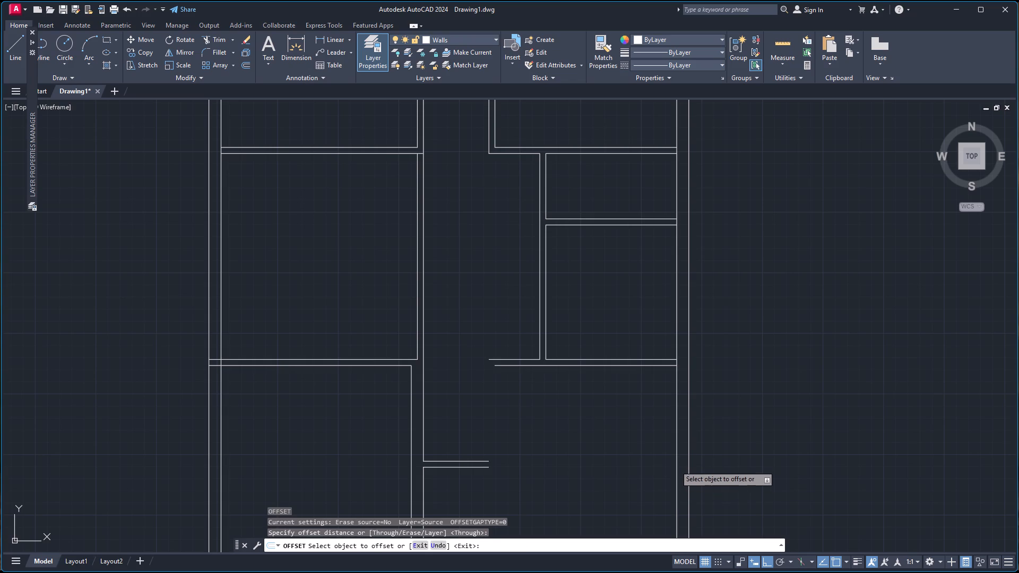
left_click(676, 456)
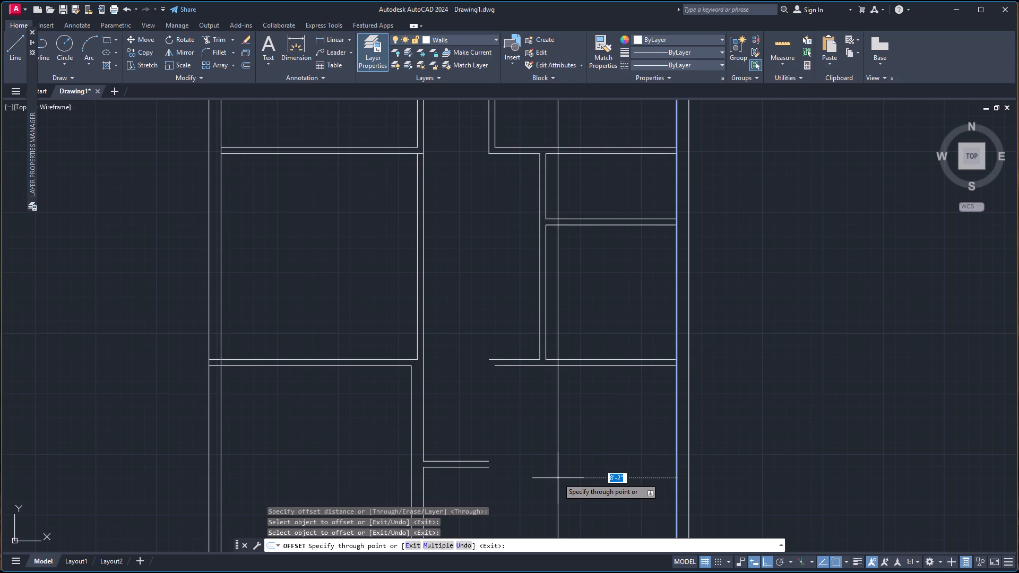
type("12'")
key("Return")
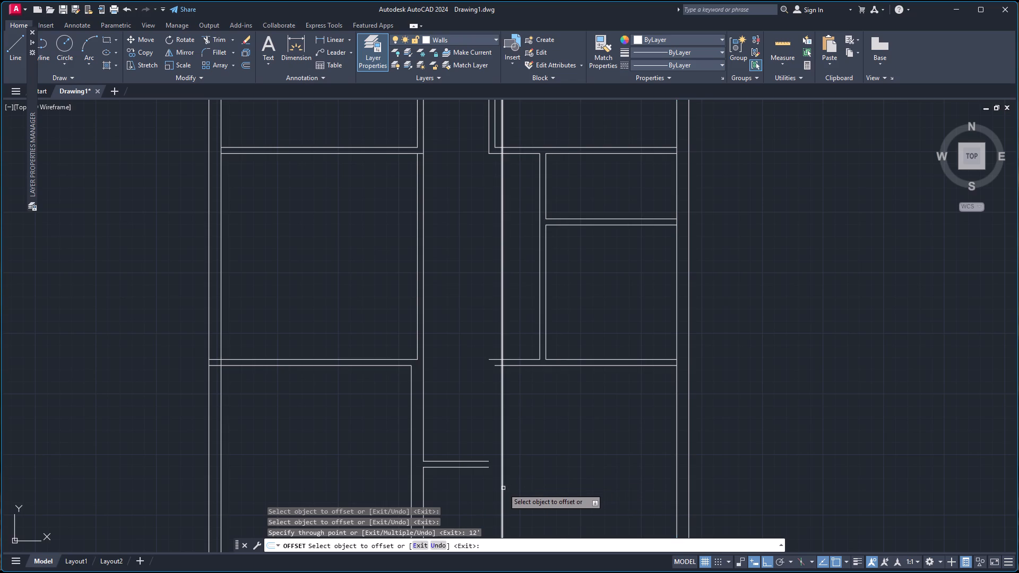
left_click(503, 488)
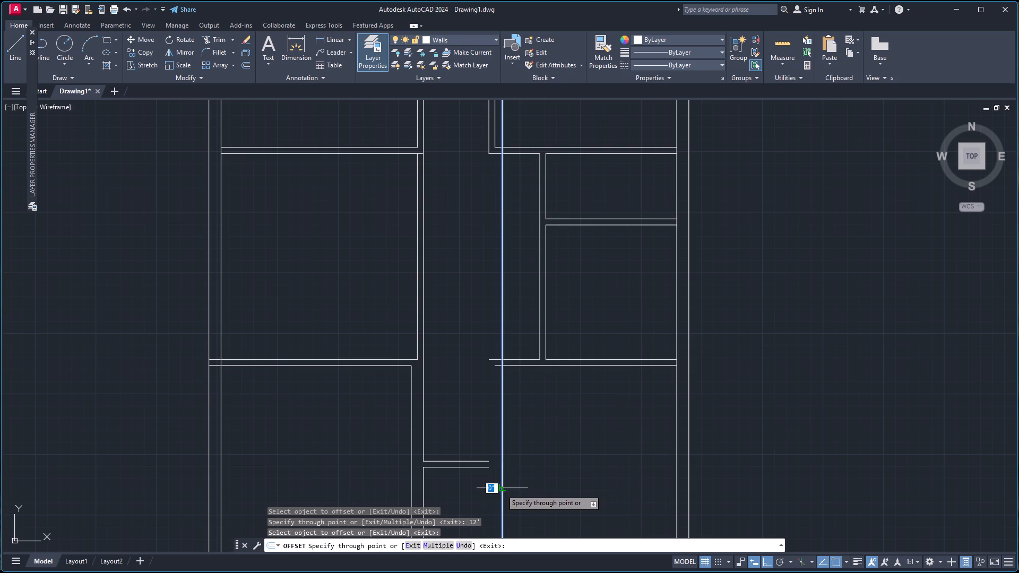
key("5")
key("Return")
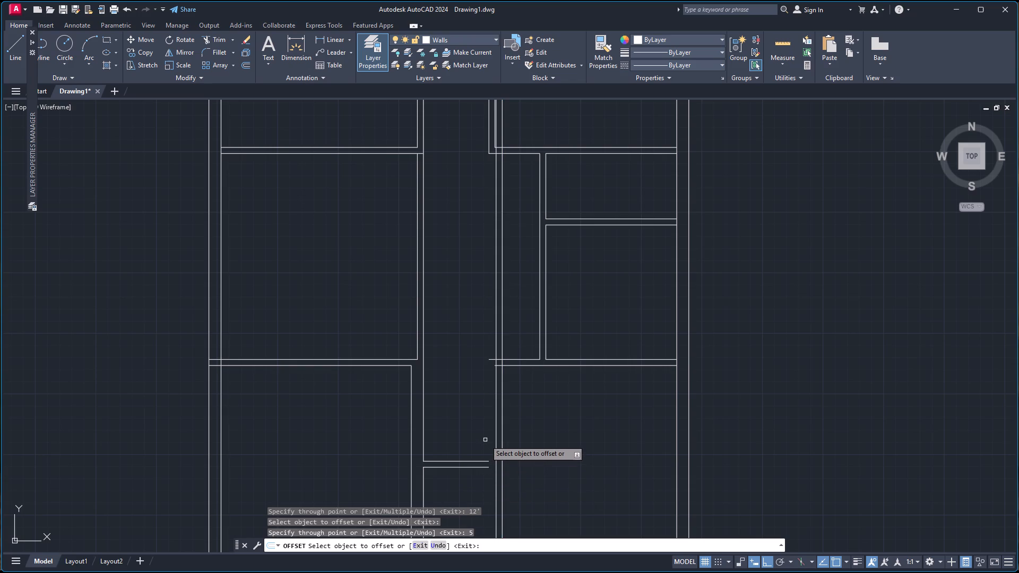
scroll(477, 348, "up", 3)
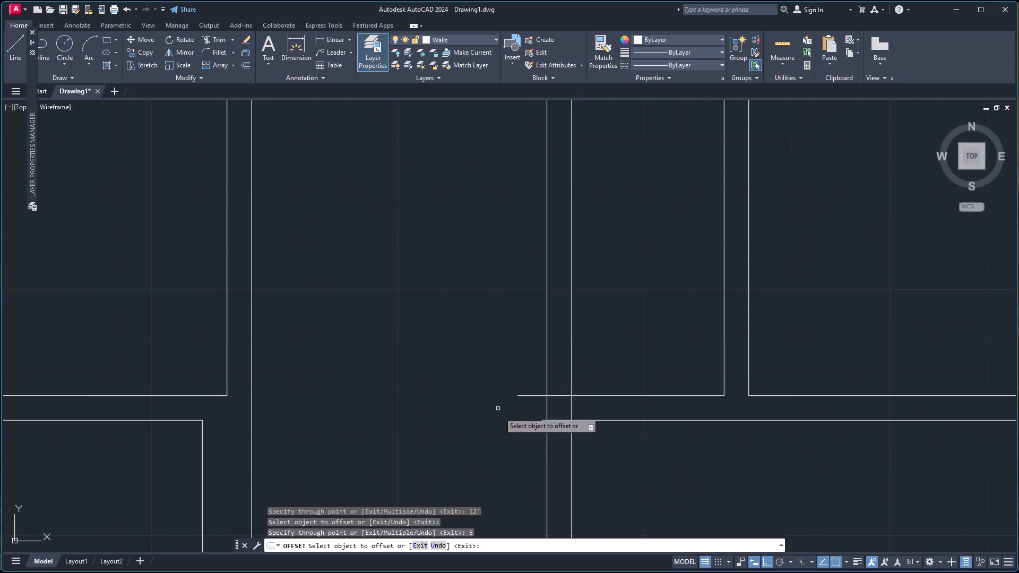
key("Escape")
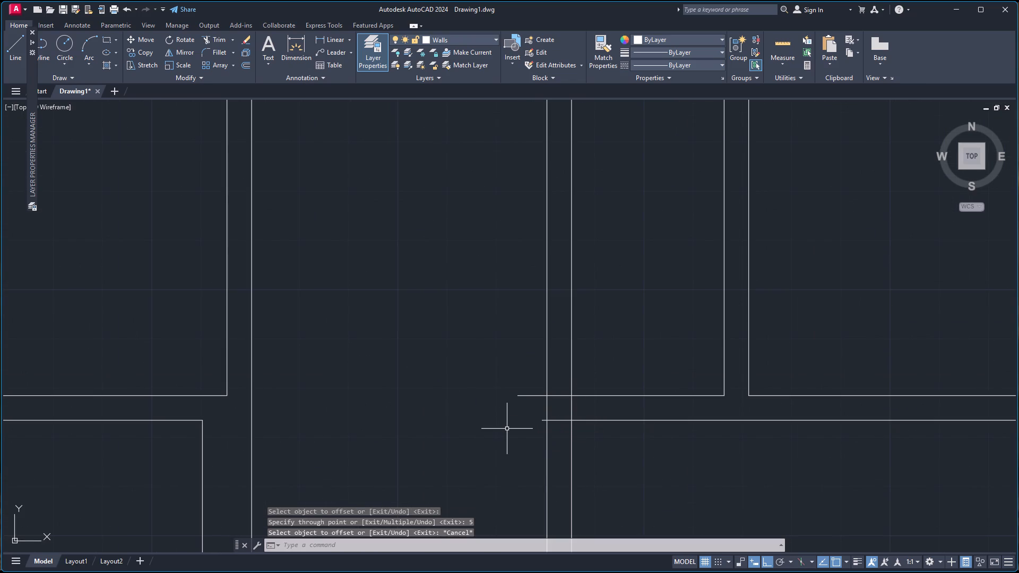
Trim the new partition's two lines where they run above the lower-right room, through the corridor and the upper-right room.
key("t")
key("r")
key("Return")
scroll(531, 321, "down", 3)
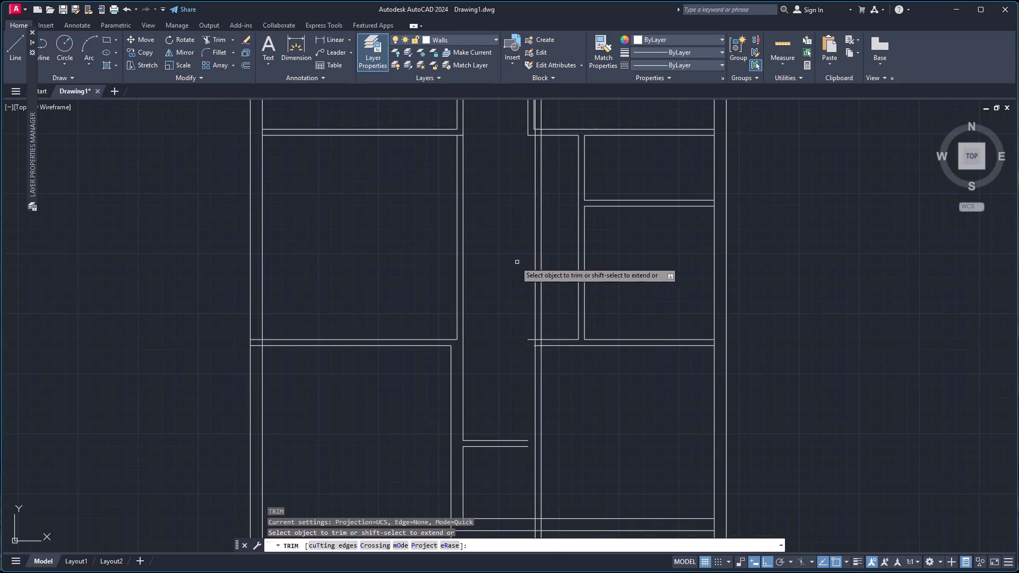
left_click(513, 259)
left_click(555, 261)
scroll(543, 236, "down", 3)
scroll(549, 128, "up", 3)
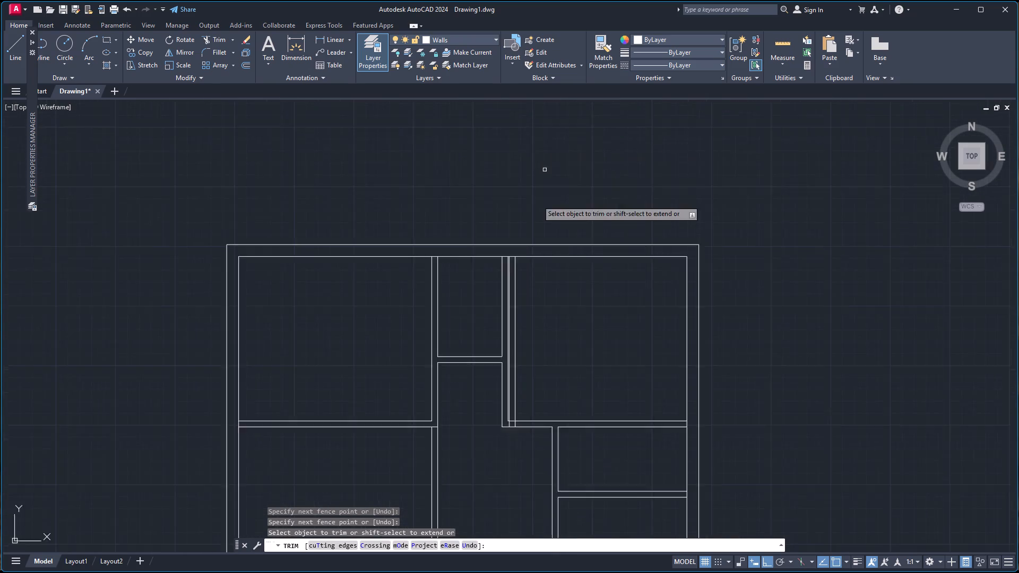
scroll(536, 204, "up", 1)
scroll(500, 403, "up", 3)
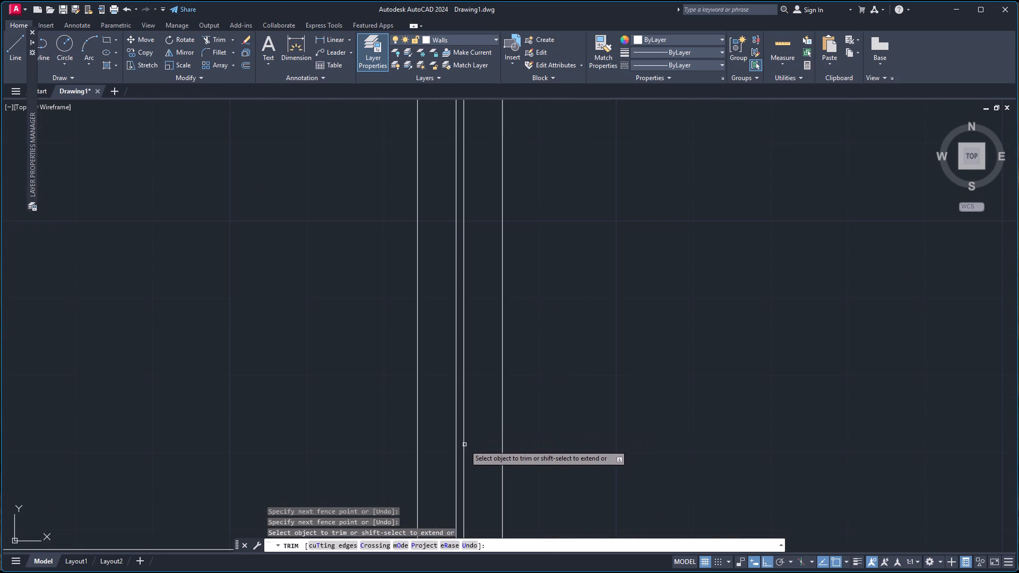
left_click(461, 447)
left_click(528, 449)
scroll(528, 449, "down", 3)
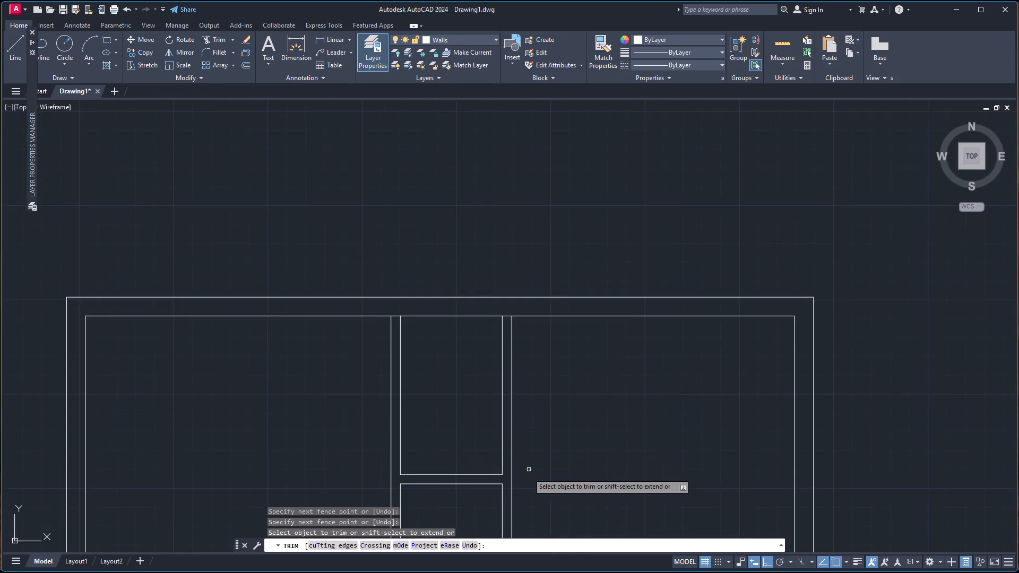
Trim the overhanging horizontal wall ends and the crossing lines inside the corner where the new partition meets the lower-right room's top wall.
scroll(528, 509, "down", 4)
scroll(536, 527, "up", 7)
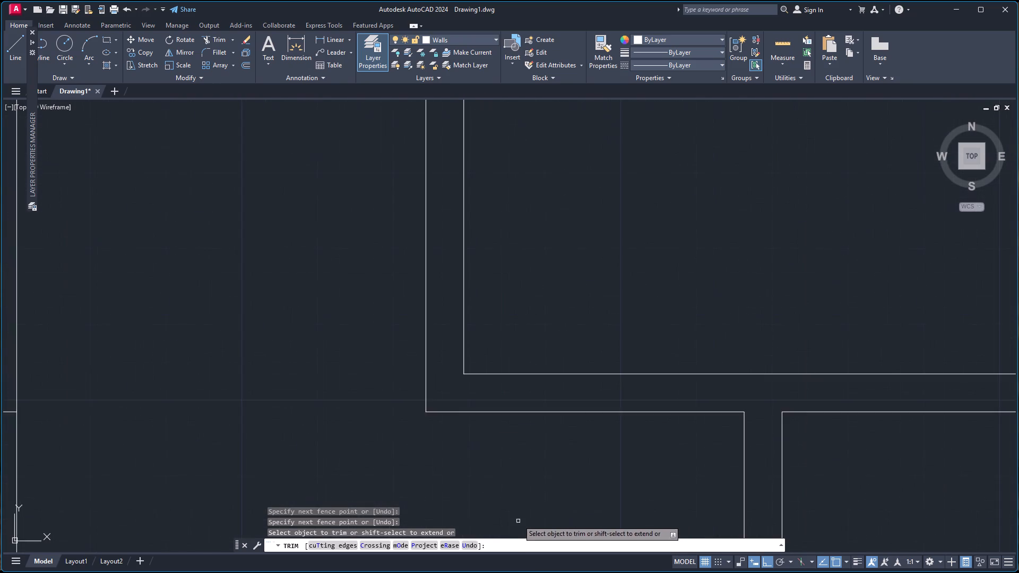
scroll(520, 514, "down", 6)
scroll(586, 369, "down", 4)
scroll(569, 460, "up", 4)
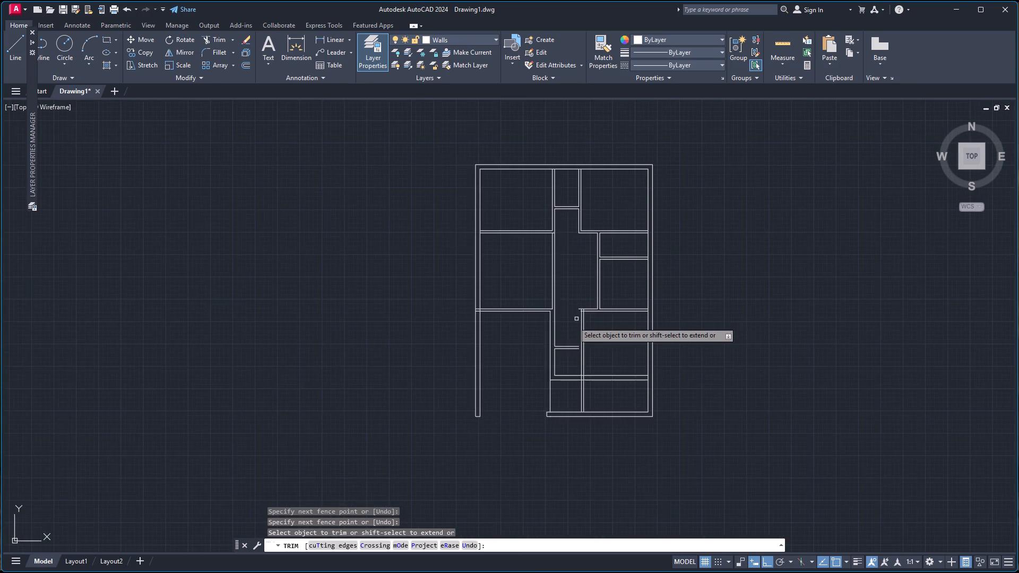
scroll(572, 323, "up", 7)
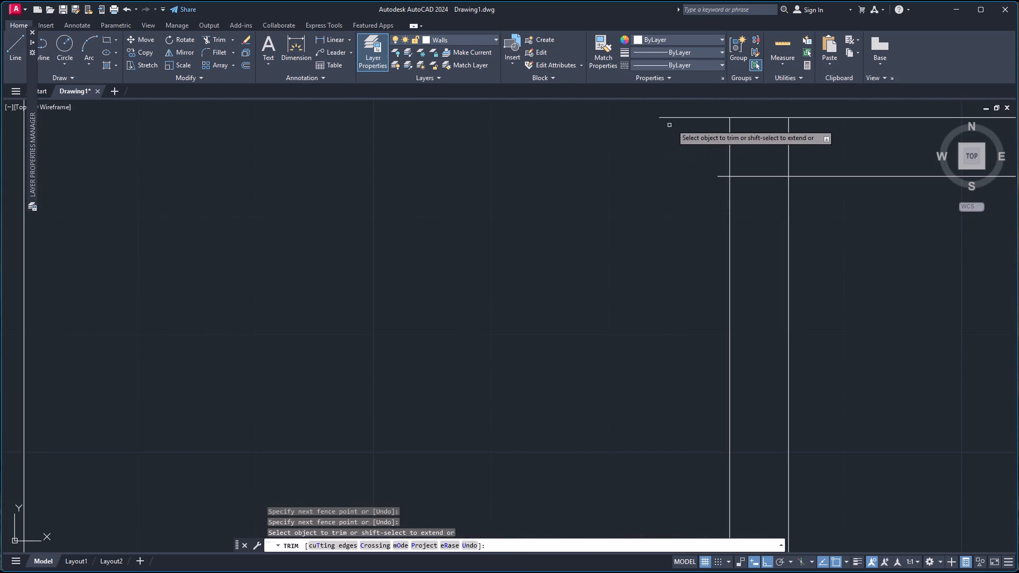
left_click(701, 111)
left_click(723, 184)
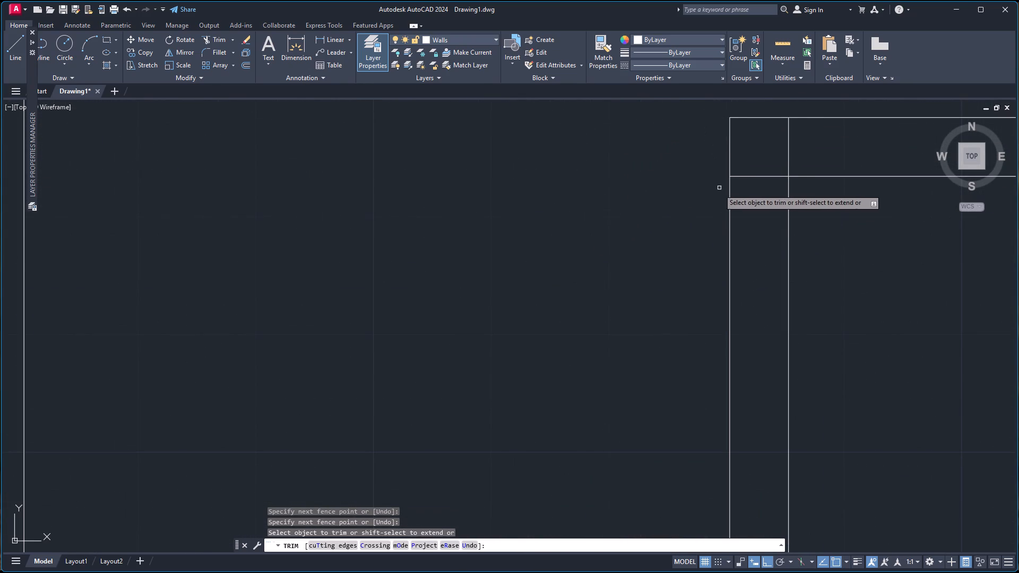
scroll(715, 196, "down", 3)
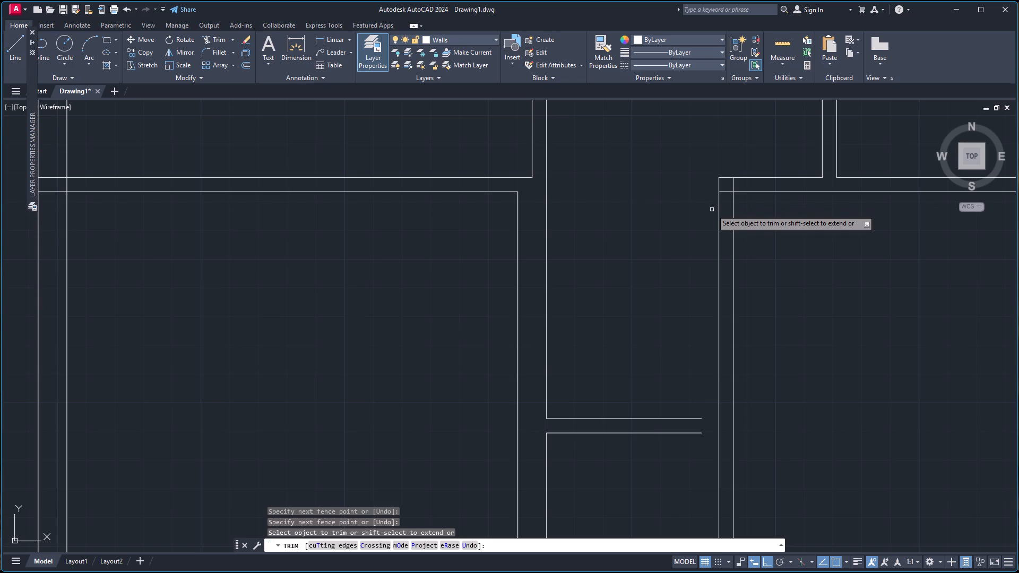
scroll(719, 200, "up", 2)
left_click(730, 186)
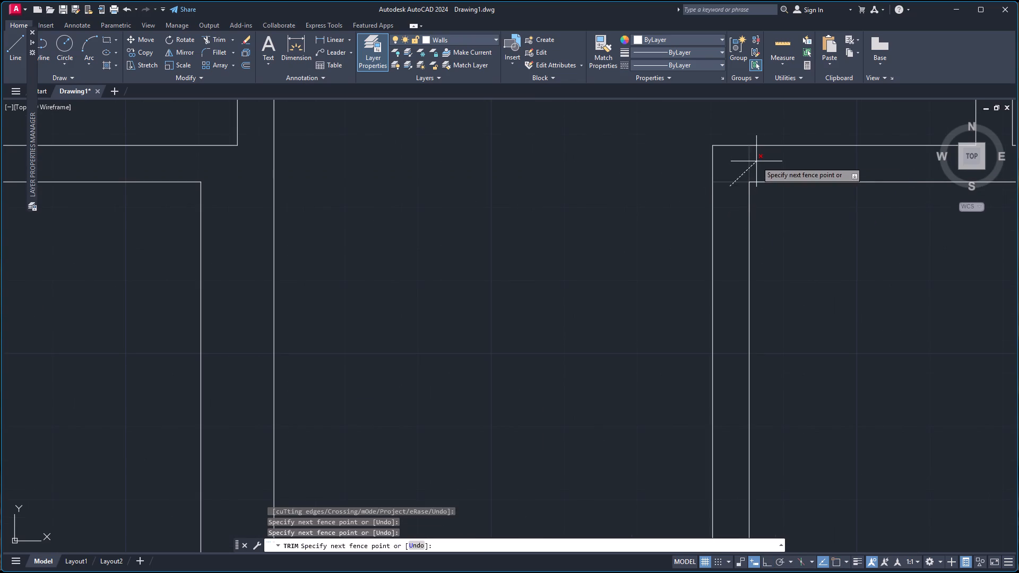
left_click(756, 161)
Trim the new partition's two lines where they cross the wall below the lower-right room and the bottom strip beneath it.
scroll(750, 193, "down", 4)
scroll(768, 390, "up", 3)
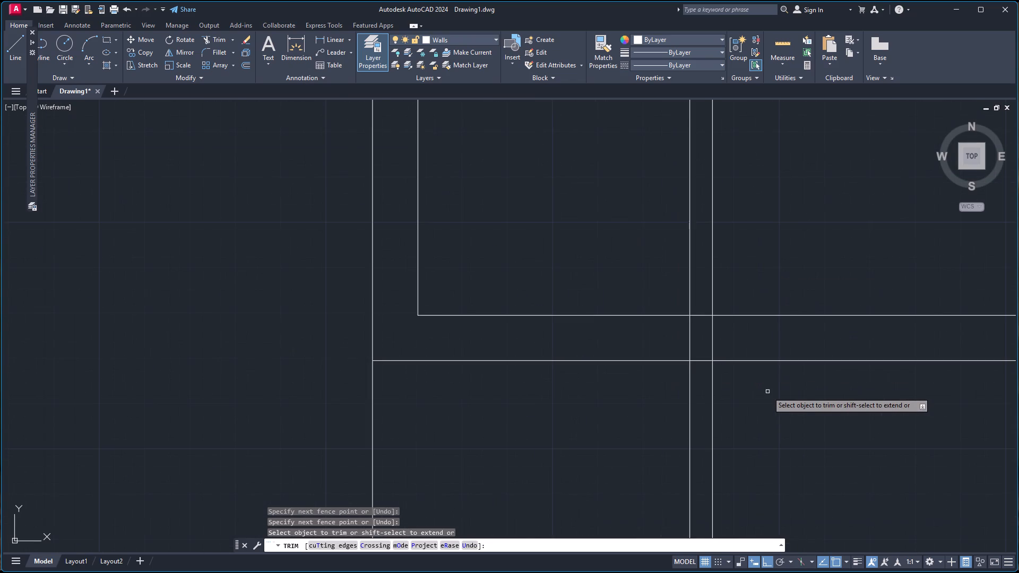
left_click(679, 342)
left_click(729, 339)
scroll(730, 371, "down", 3)
scroll(729, 400, "up", 2)
left_click(679, 424)
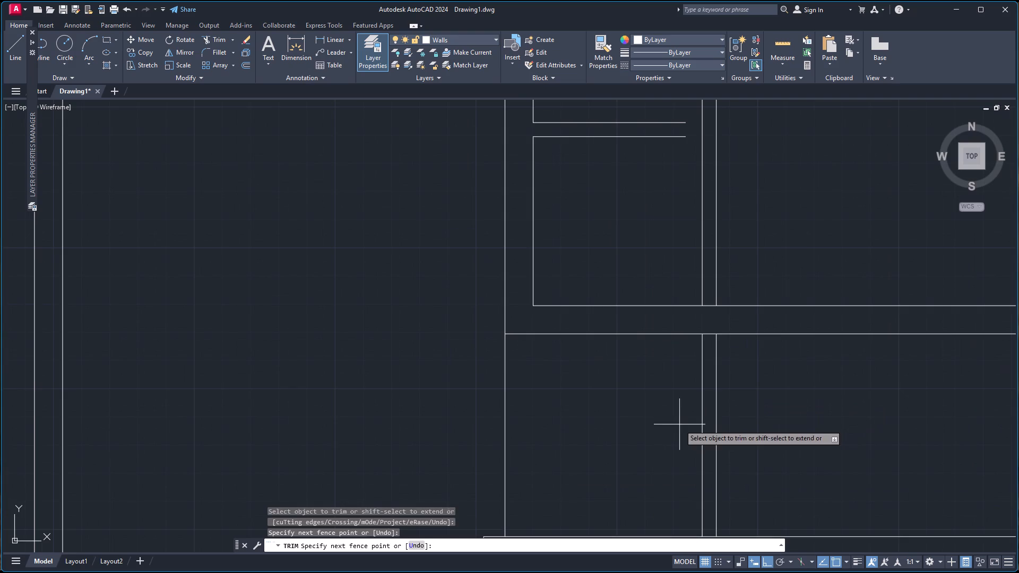
left_click(755, 426)
scroll(754, 429, "down", 3)
scroll(735, 311, "up", 2)
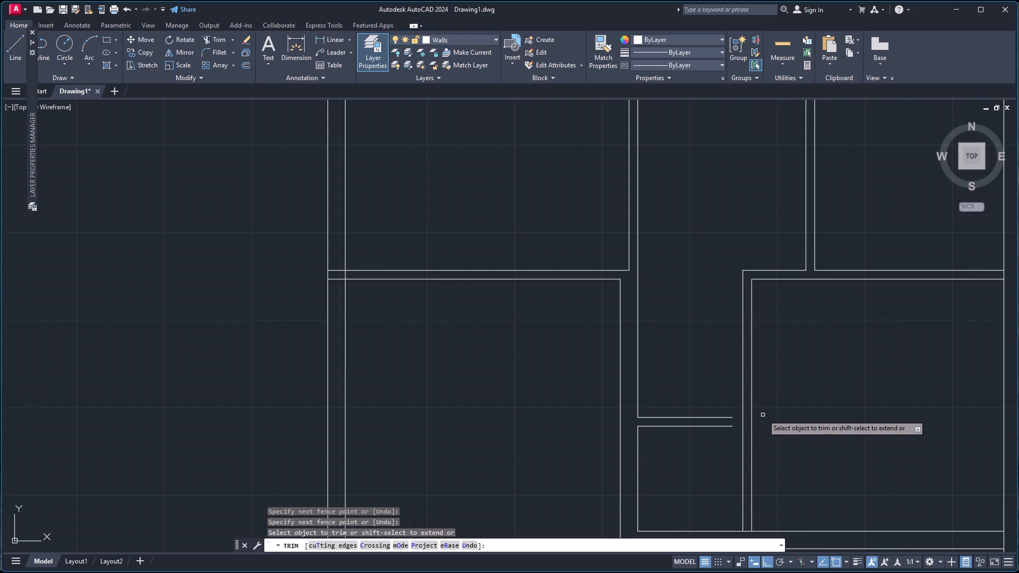
key("Escape")
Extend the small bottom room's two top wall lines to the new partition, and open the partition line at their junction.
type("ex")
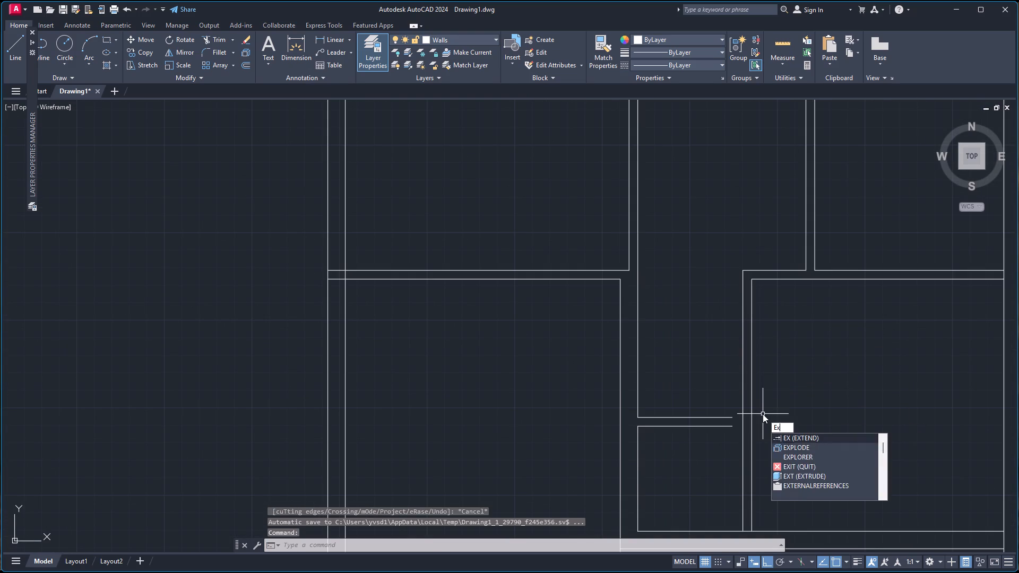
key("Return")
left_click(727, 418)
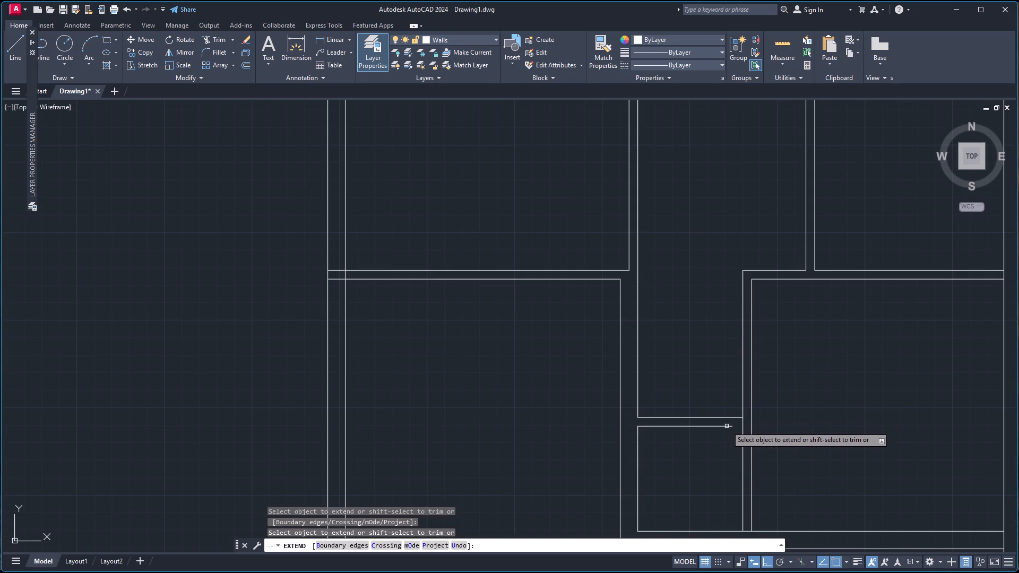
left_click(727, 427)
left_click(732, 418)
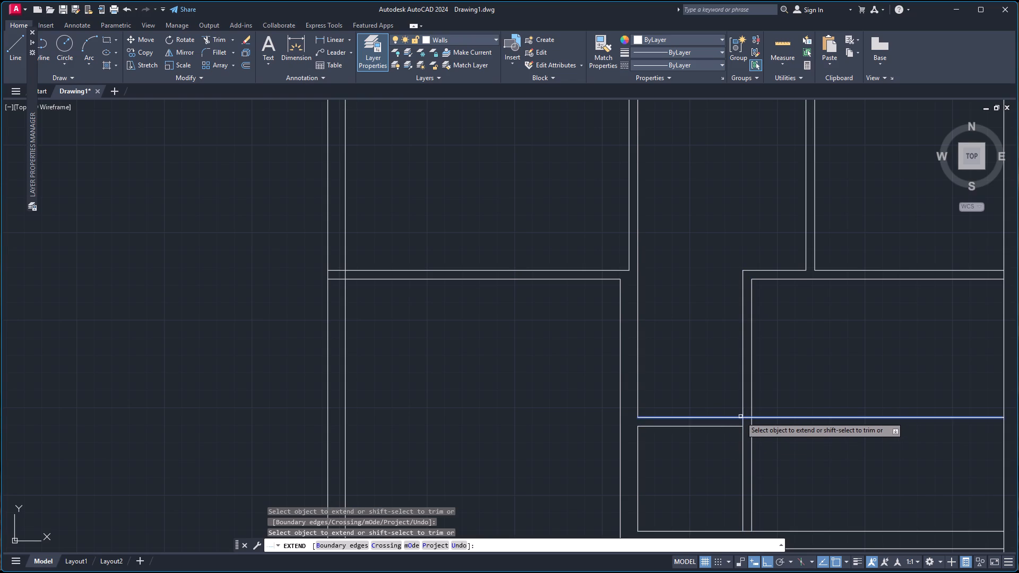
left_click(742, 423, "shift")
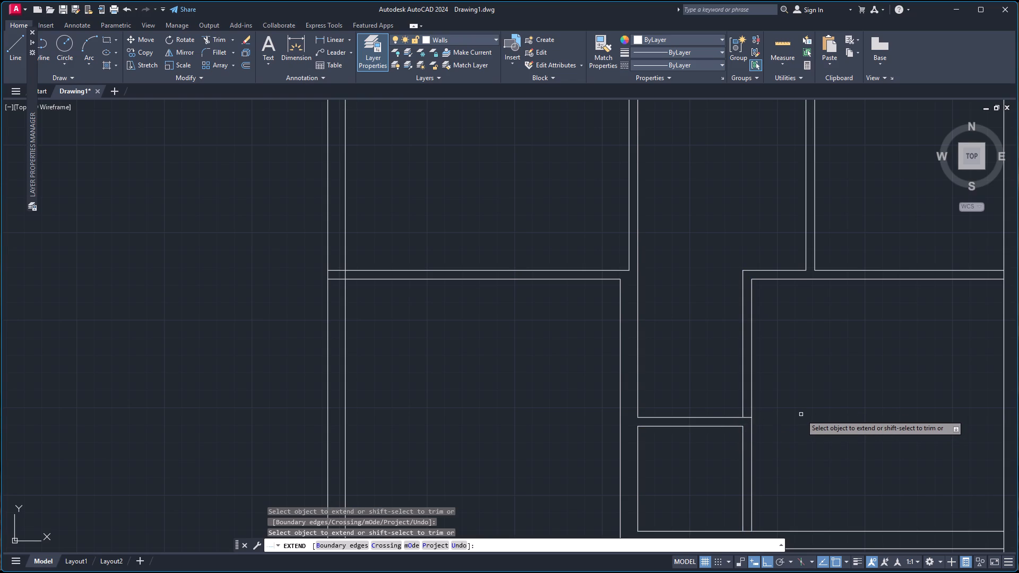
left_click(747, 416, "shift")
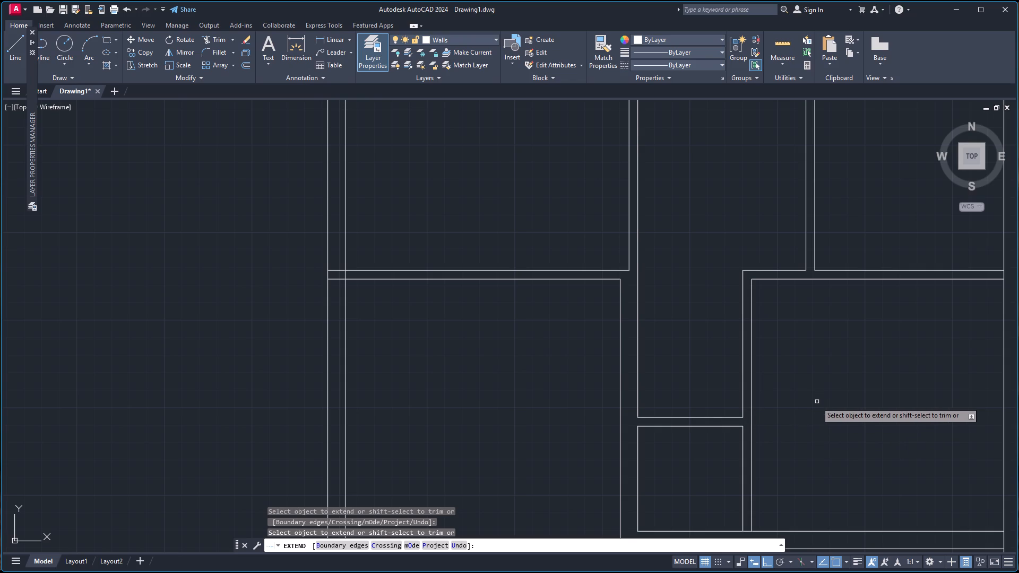
Measure the small bottom room's width and depth.
scroll(816, 402, "down", 1)
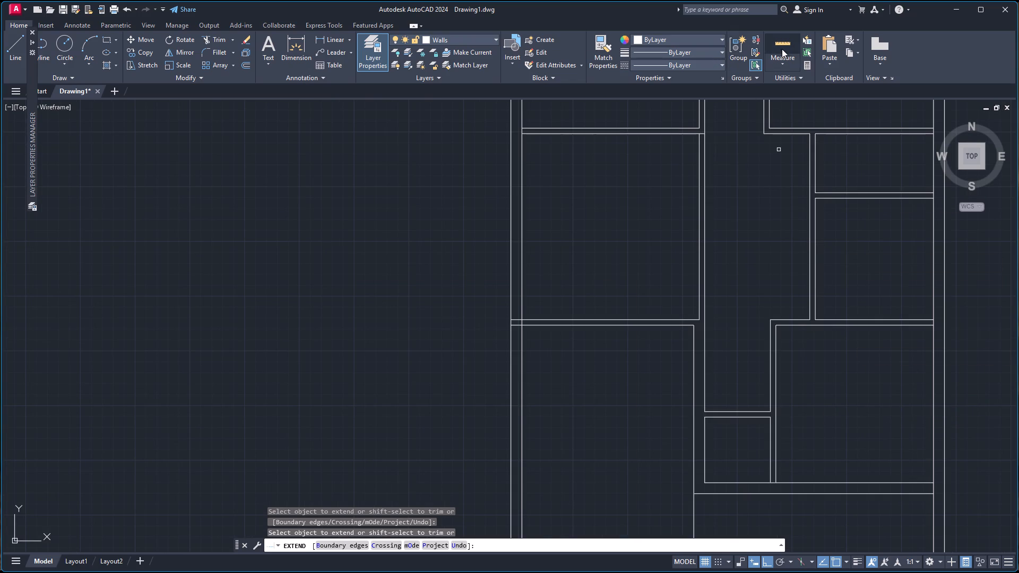
left_click(783, 50)
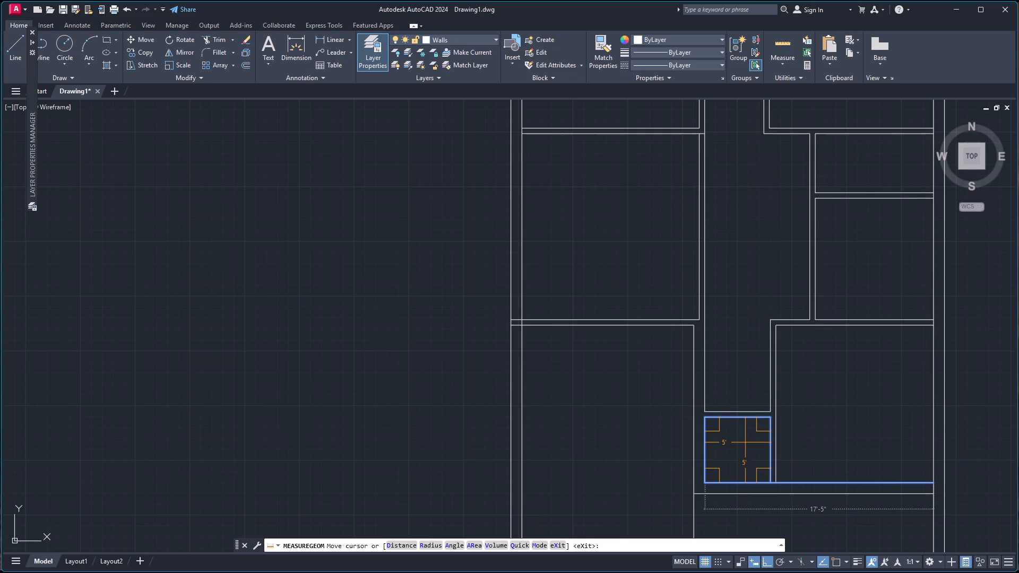
key("Escape")
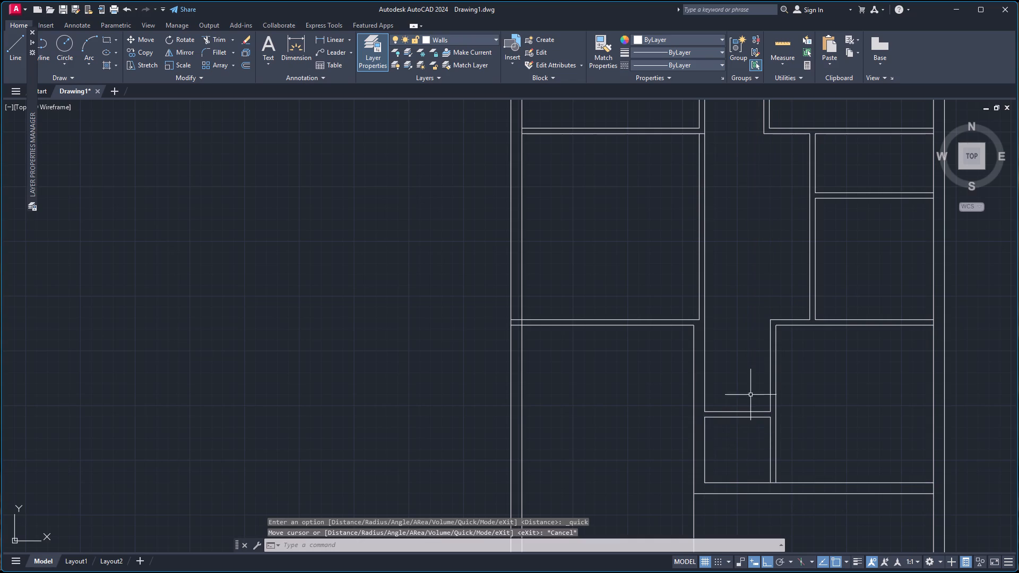
Trim away both lines of the small bottom room's top wall.
type("tr")
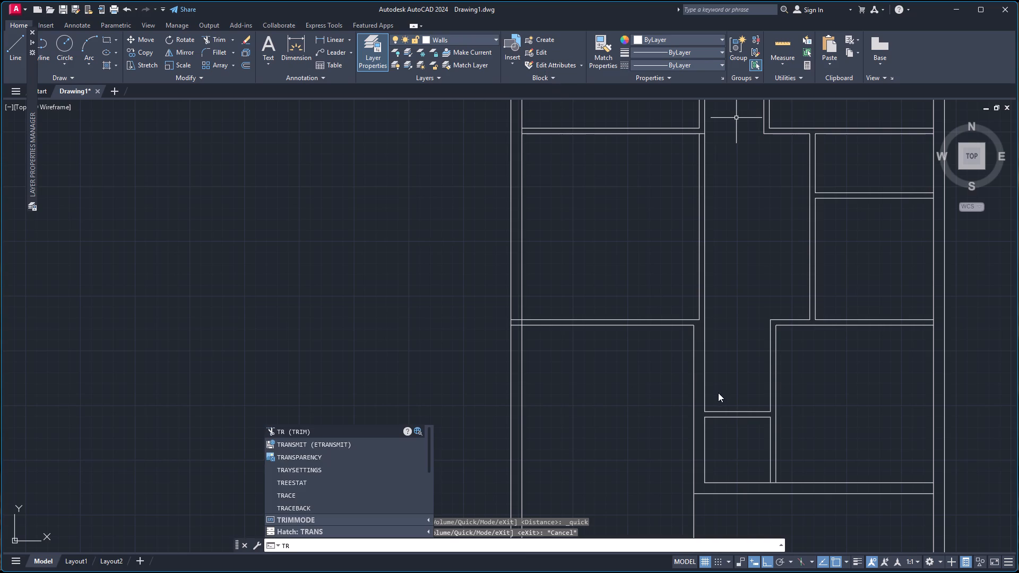
left_click(727, 389)
left_click(737, 448)
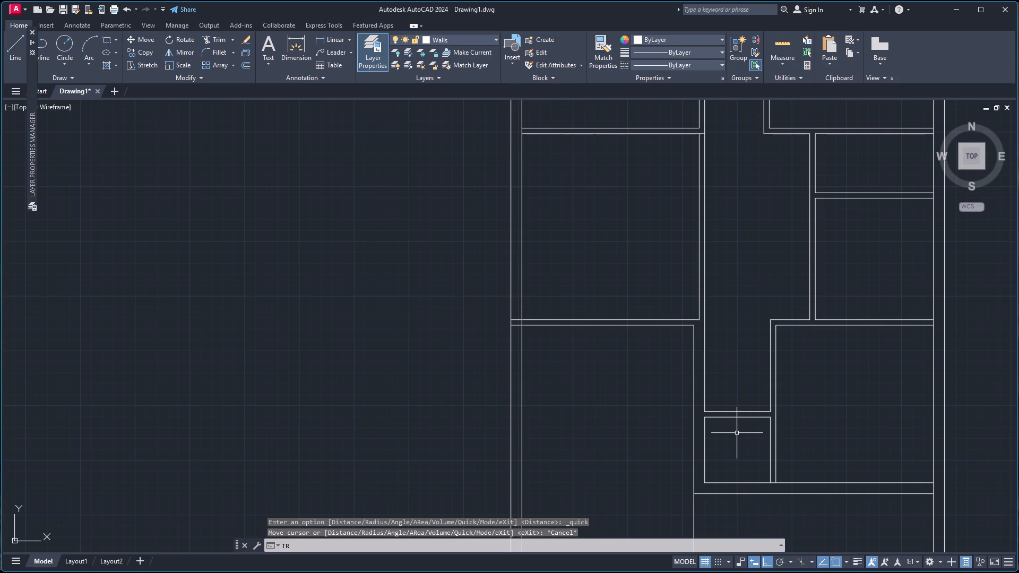
key("Return")
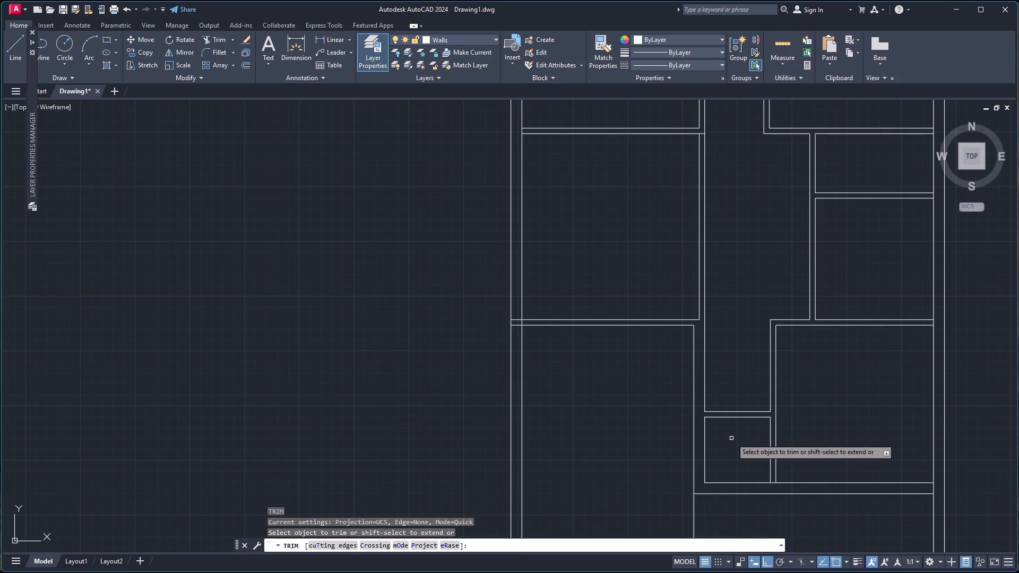
left_click(731, 439)
left_click(727, 367)
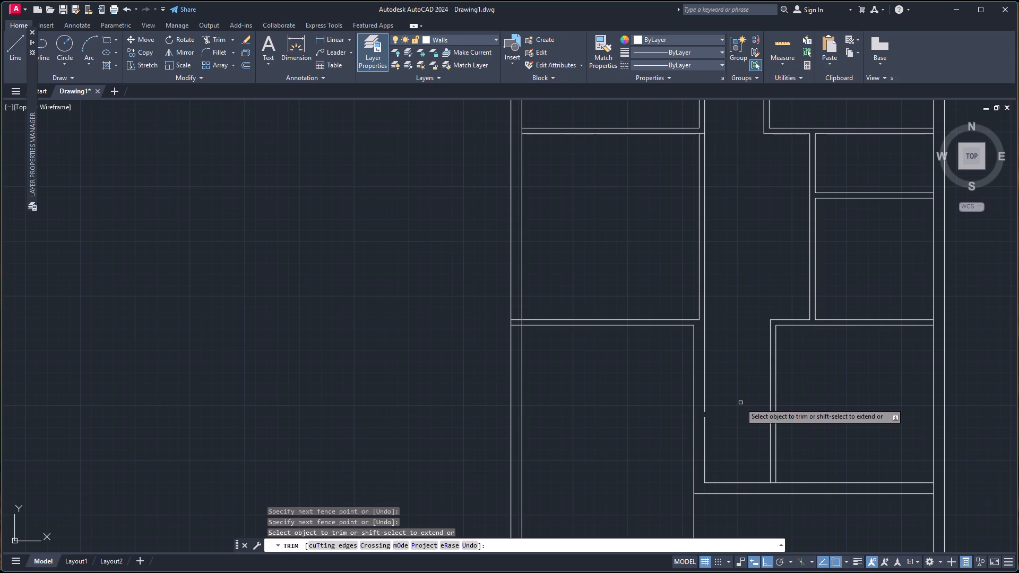
key("Escape")
Extend the vertical partition lines on both sides of the small bottom room to close the gaps at the removed wall.
type("ex")
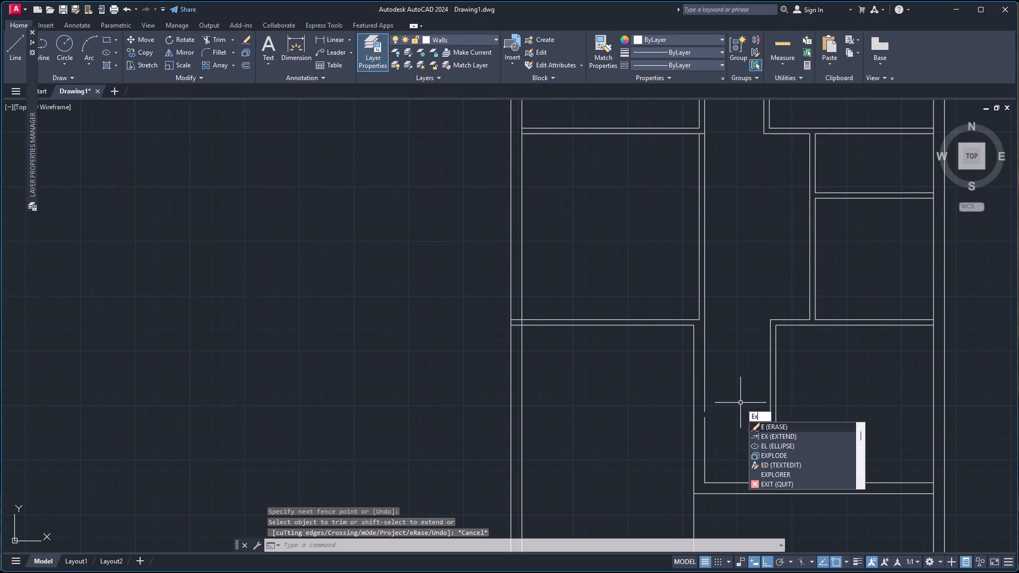
key("Return")
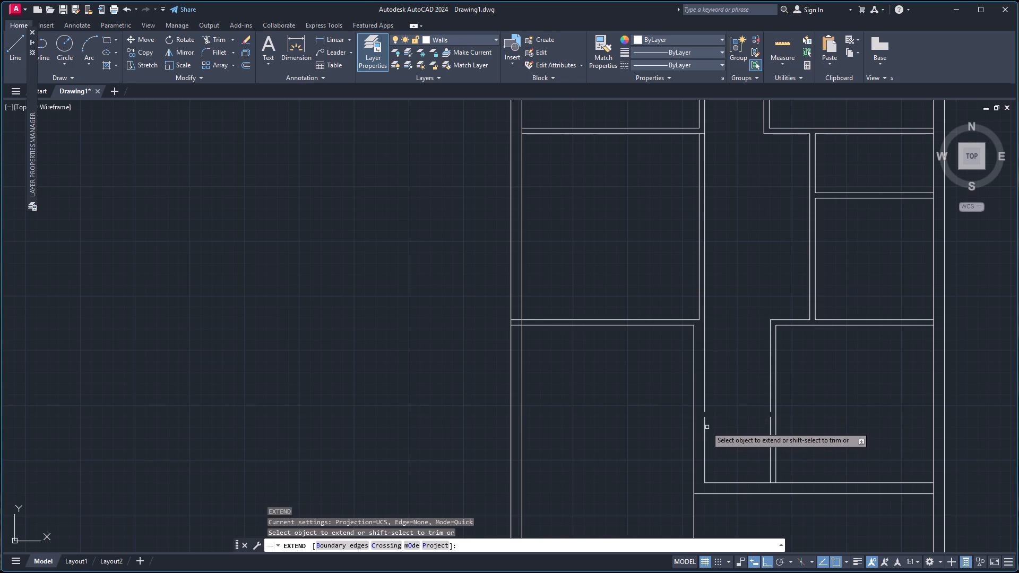
left_click(705, 418)
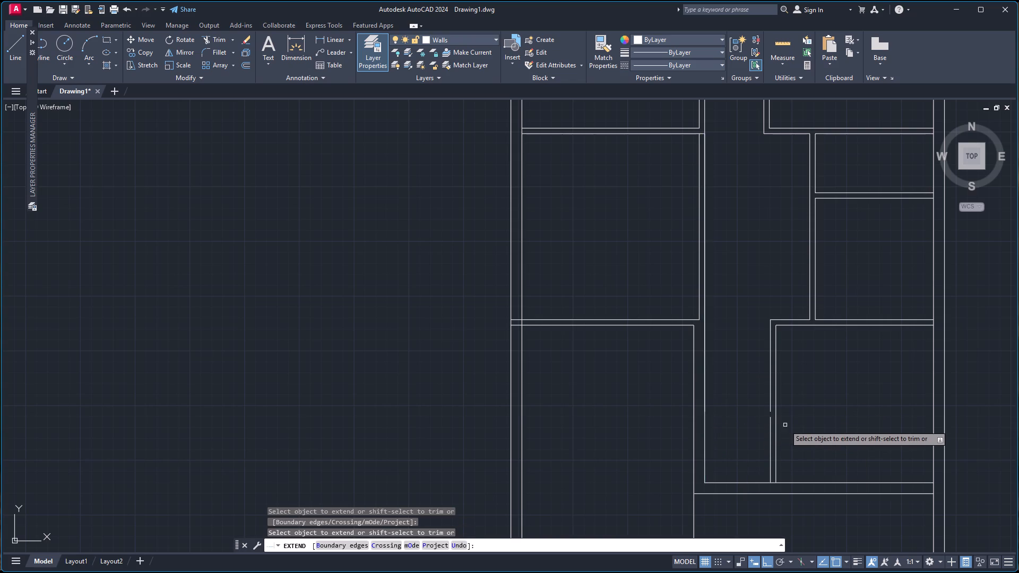
left_click(770, 429)
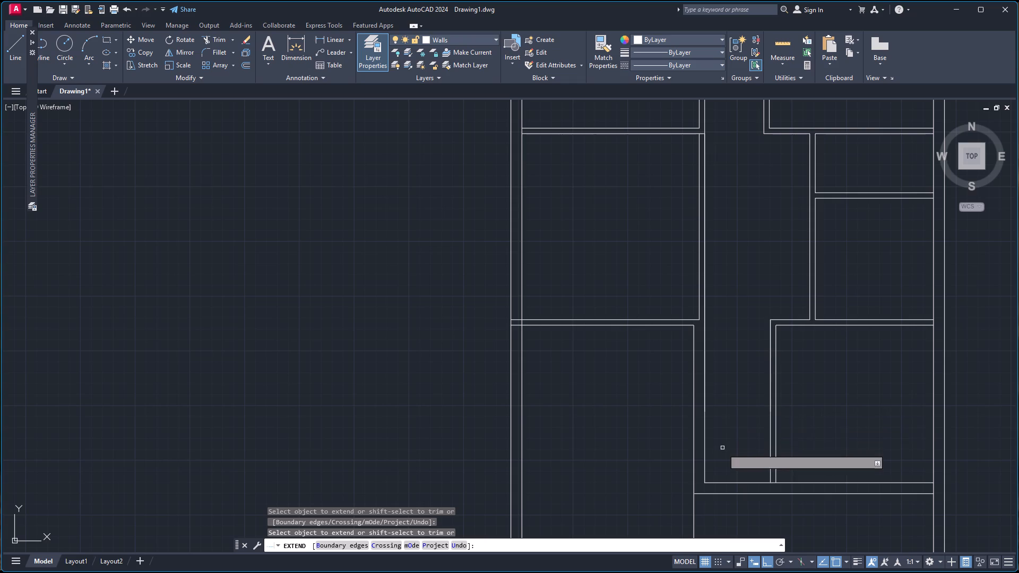
key("space")
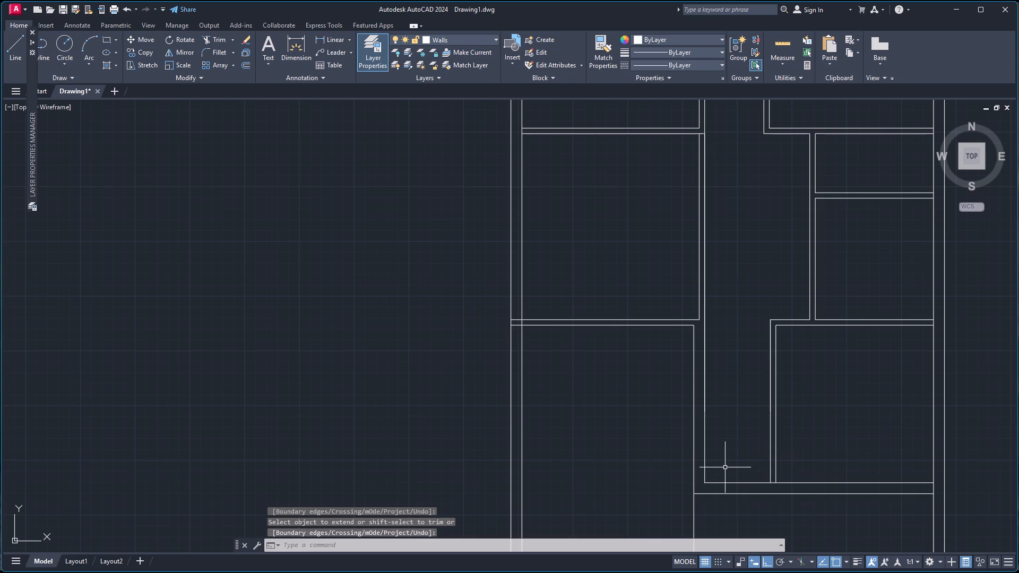
Offset the small bottom room's lower wall line 7' upward, and offset that new line 5" further up to form a partition.
key("o")
key("Return")
key("Return")
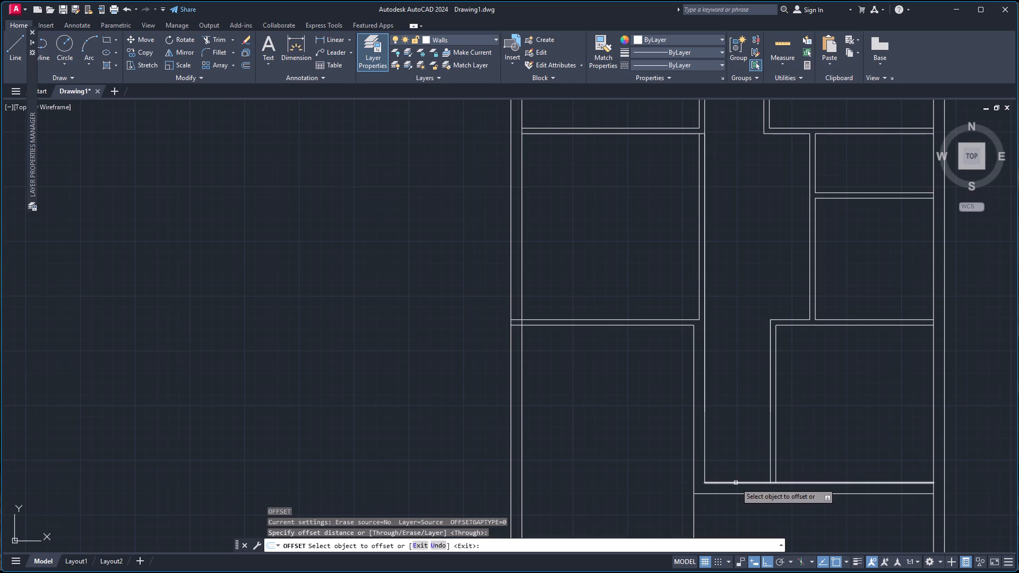
left_click(736, 483)
type("7'")
key("Return")
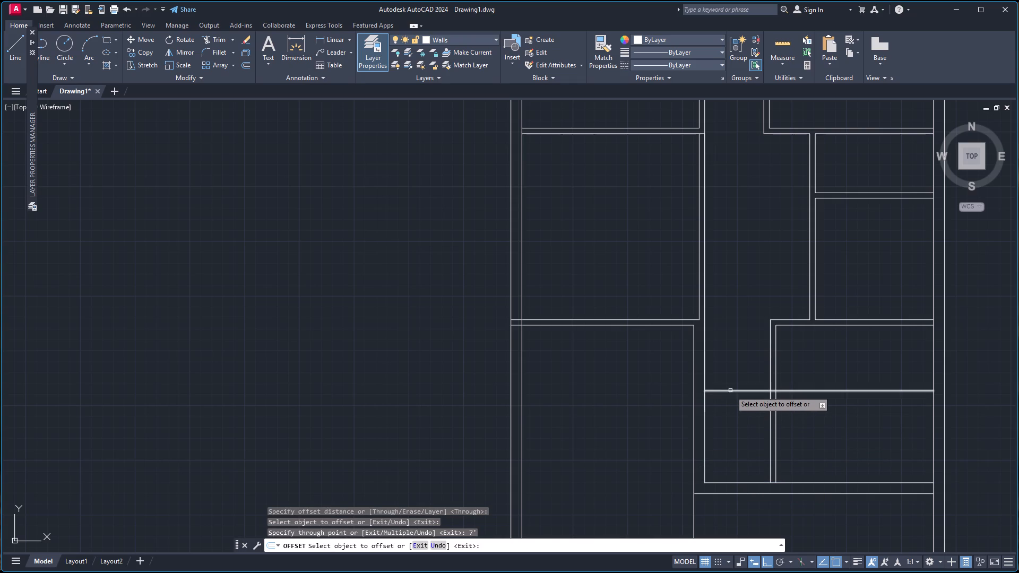
left_click(730, 390)
key("5")
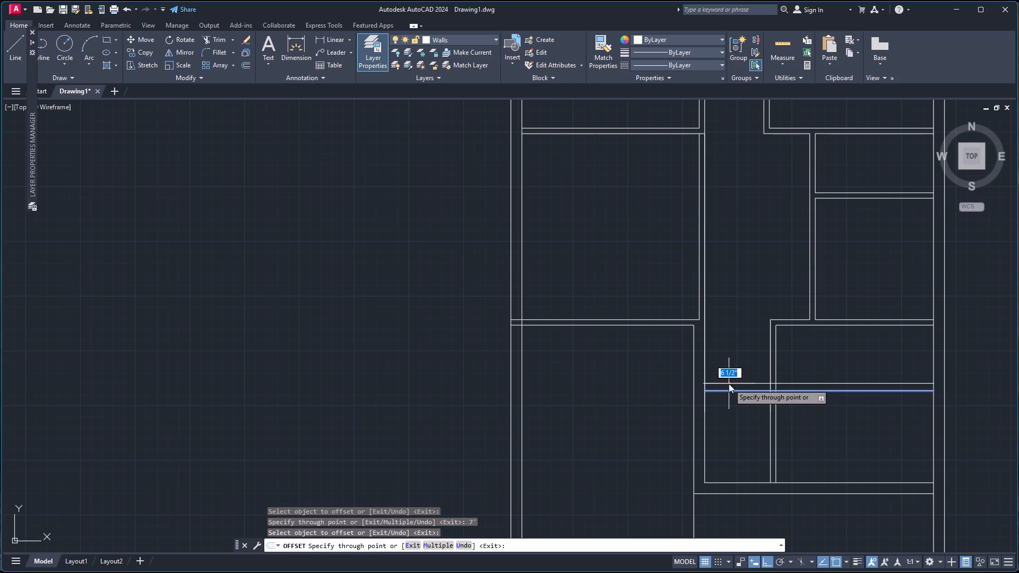
key("Return")
key("Escape")
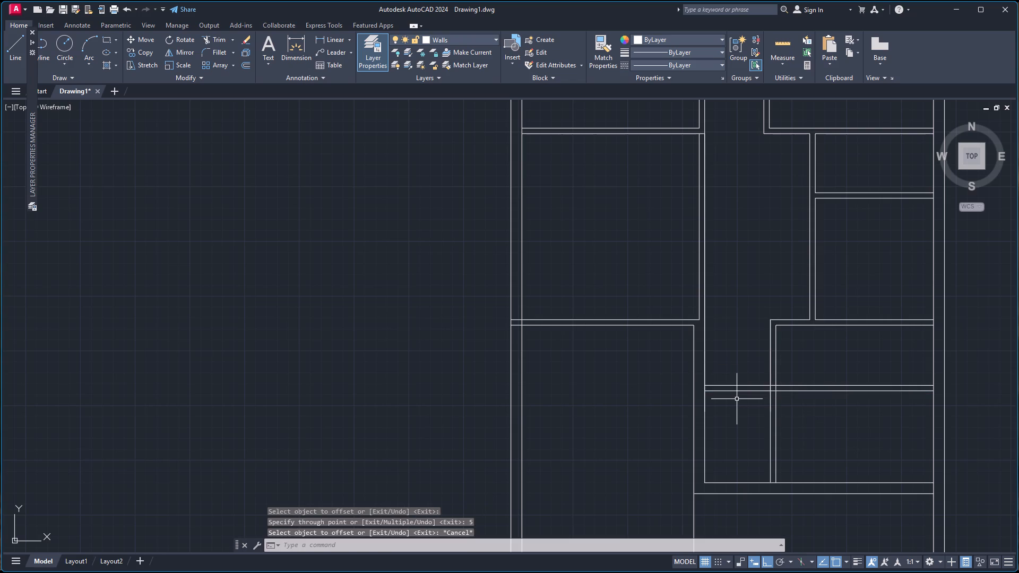
Trim the new horizontal partition's lines inside the lower-right room, and clear the crossing lines at its junction with the vertical partition.
type("tr")
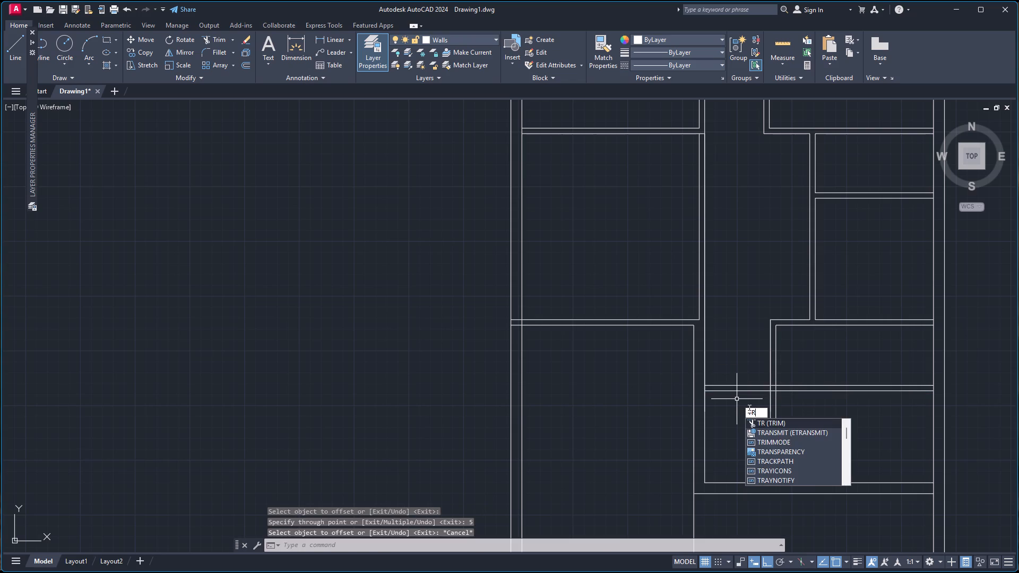
key("Return")
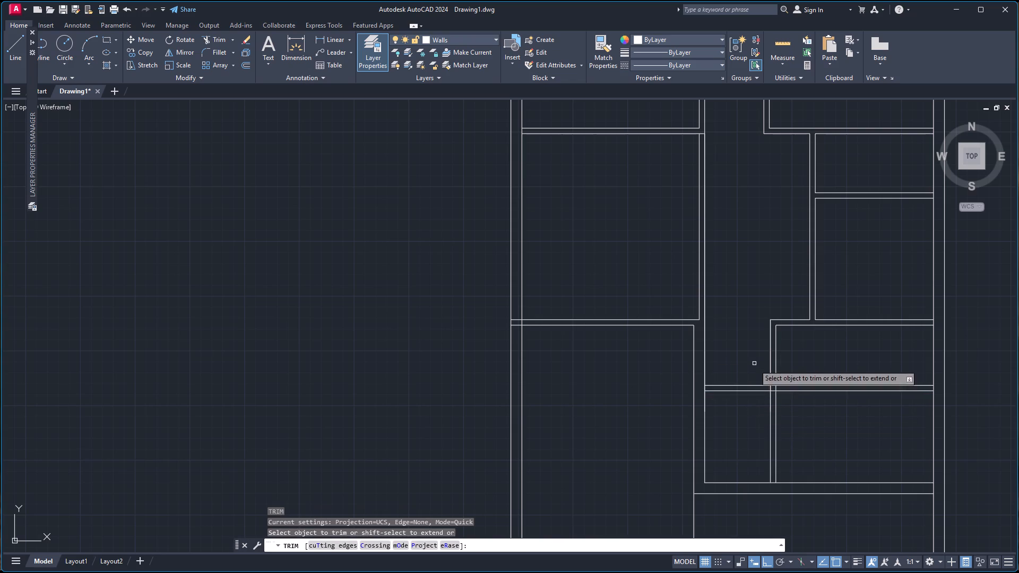
left_click(843, 361)
left_click(848, 438)
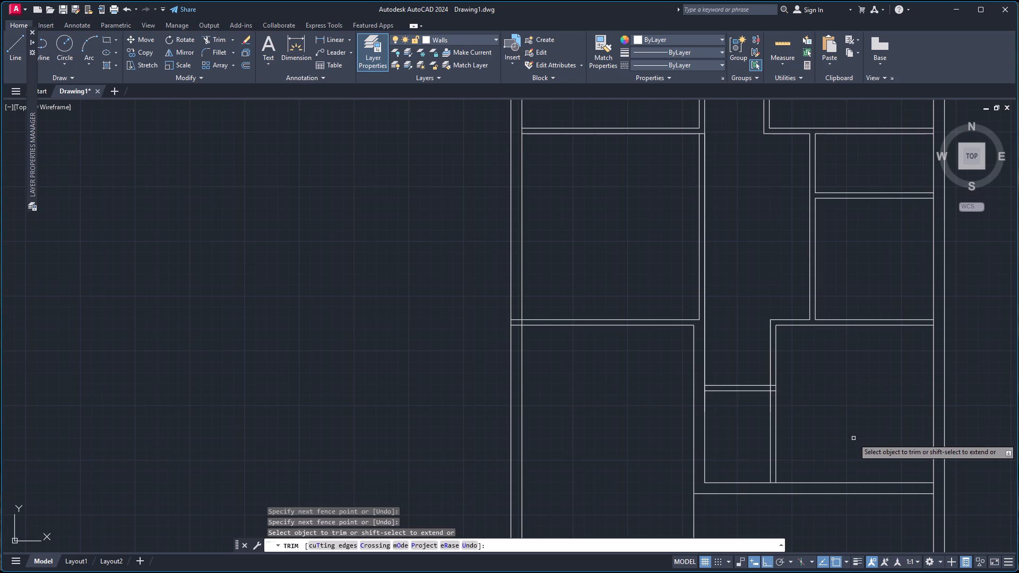
scroll(858, 441, "up", 3)
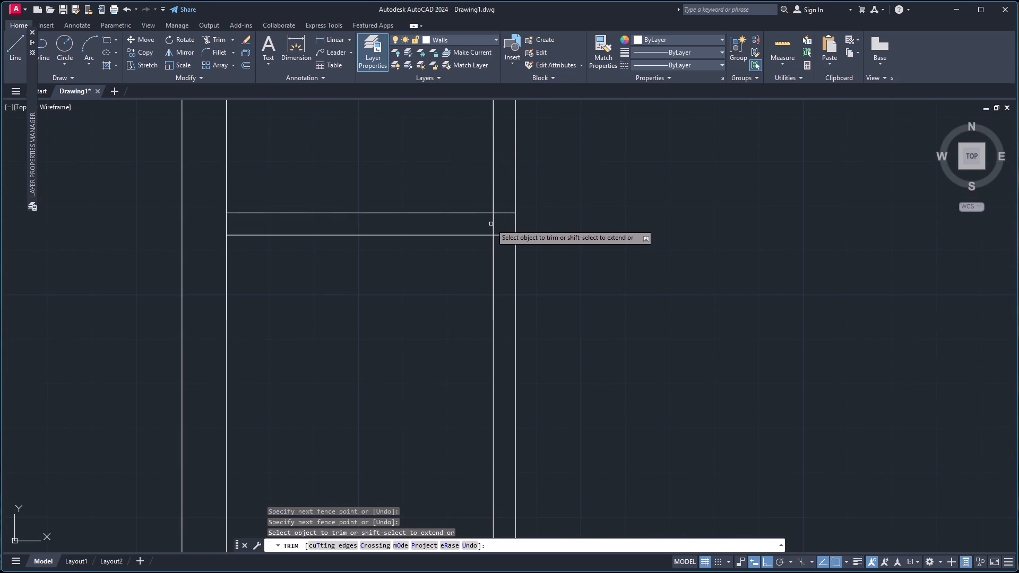
left_click(491, 224)
left_click(501, 210)
left_click(501, 222)
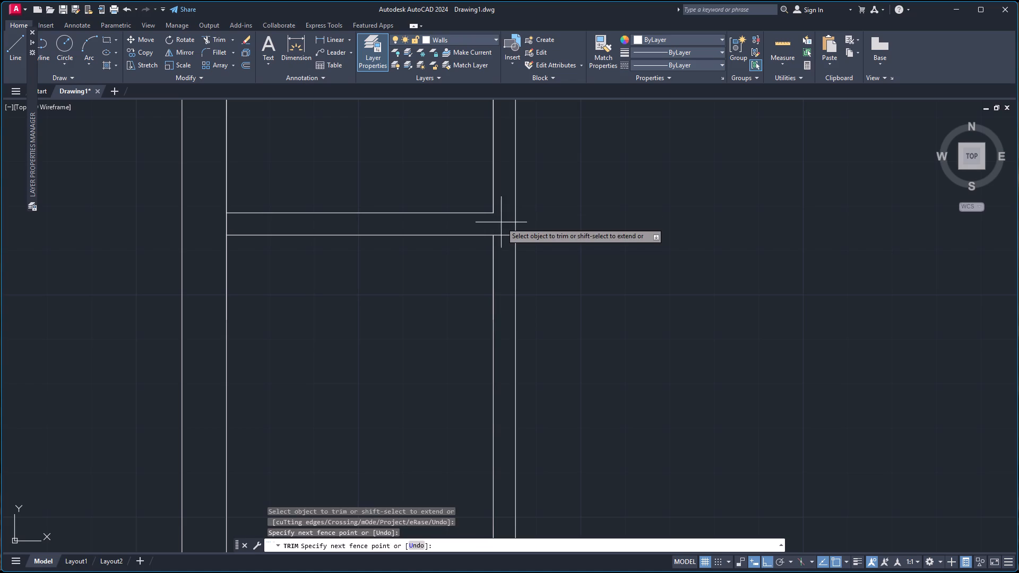
left_click(500, 250)
Check the dimensions of the rooms across the whole floor plan with the quick measure tool.
scroll(506, 233, "down", 4)
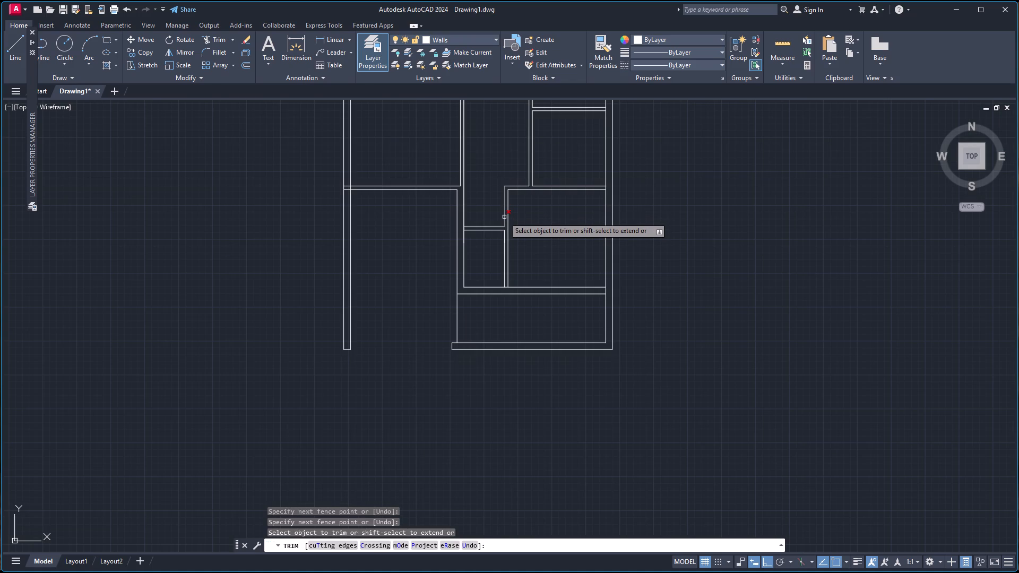
scroll(511, 240, "down", 2)
scroll(518, 175, "down", 1)
scroll(516, 136, "up", 1)
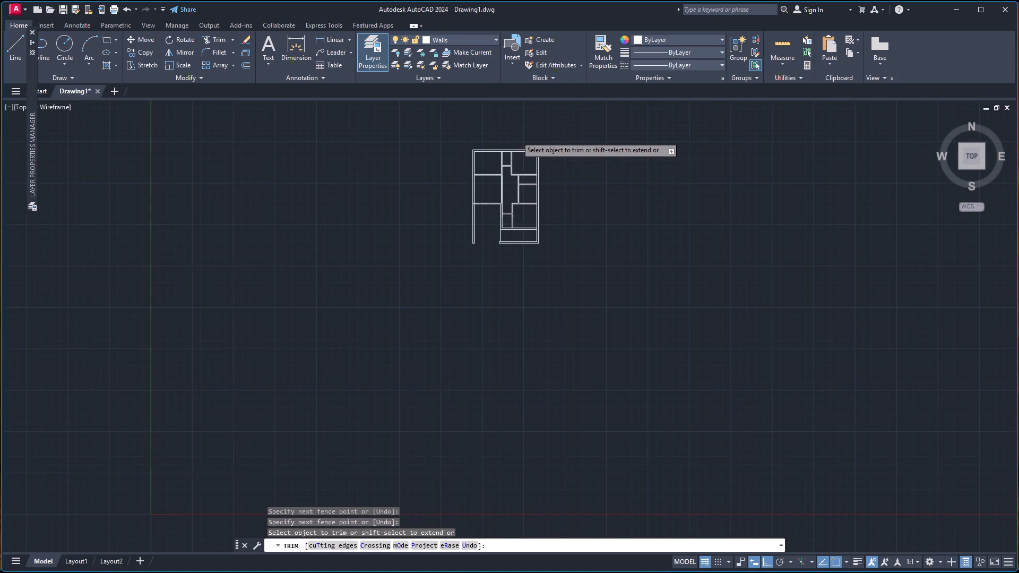
scroll(516, 136, "up", 2)
left_click(778, 51)
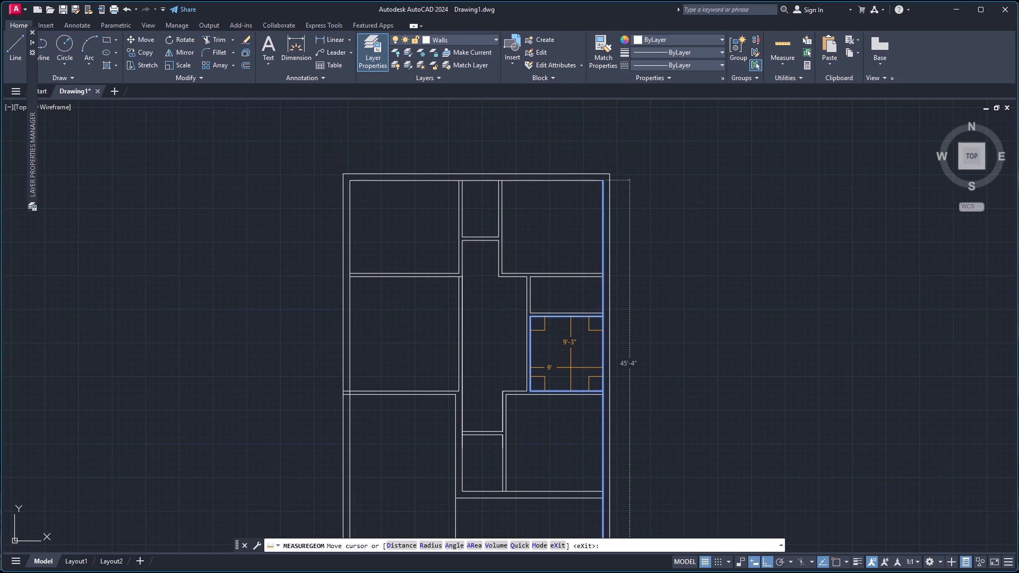
scroll(558, 485, "down", 2)
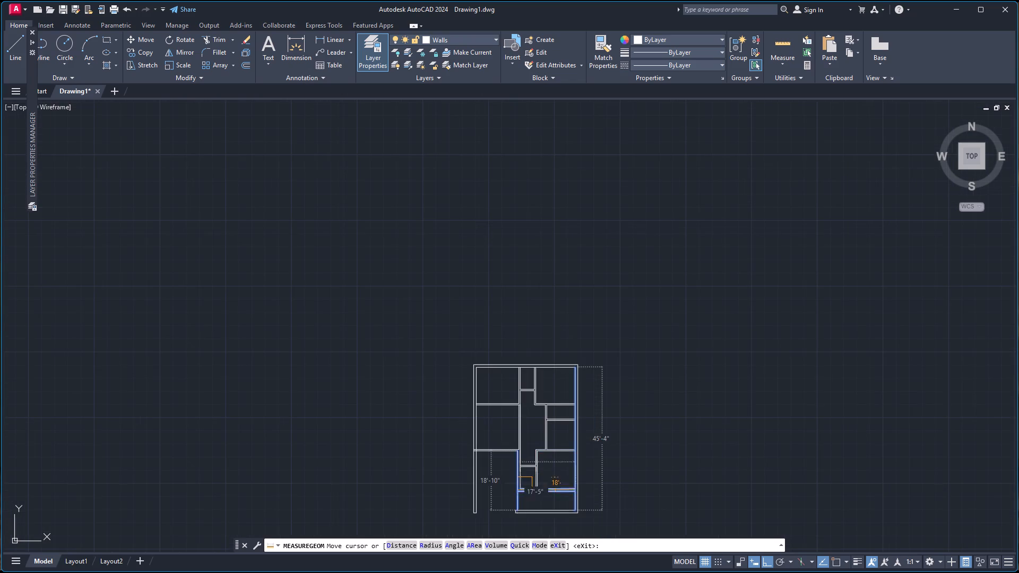
scroll(554, 508, "up", 2)
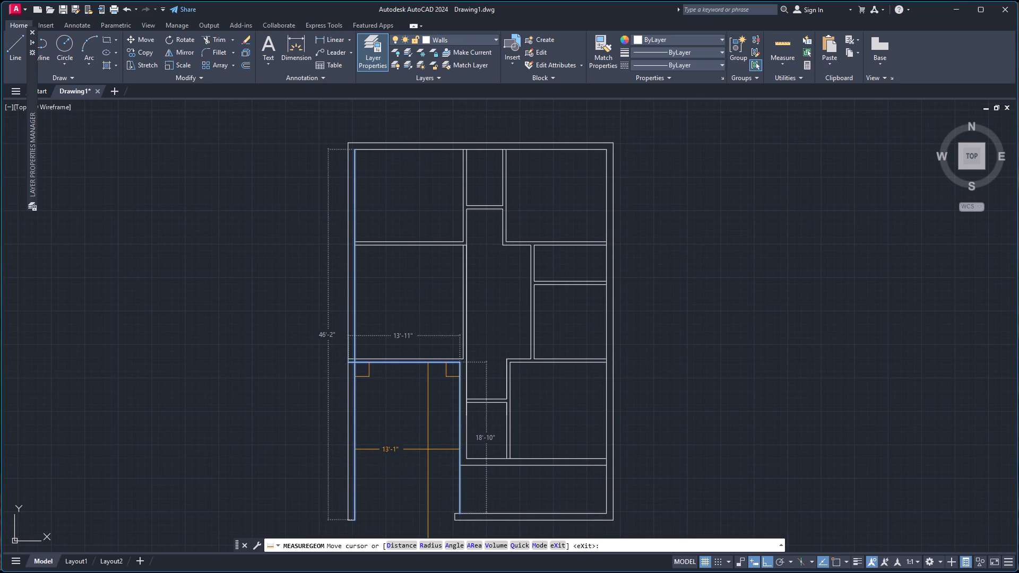
key("Escape")
Create a layer named Entry with the red colour 10 and make it the current layer.
left_click(378, 52)
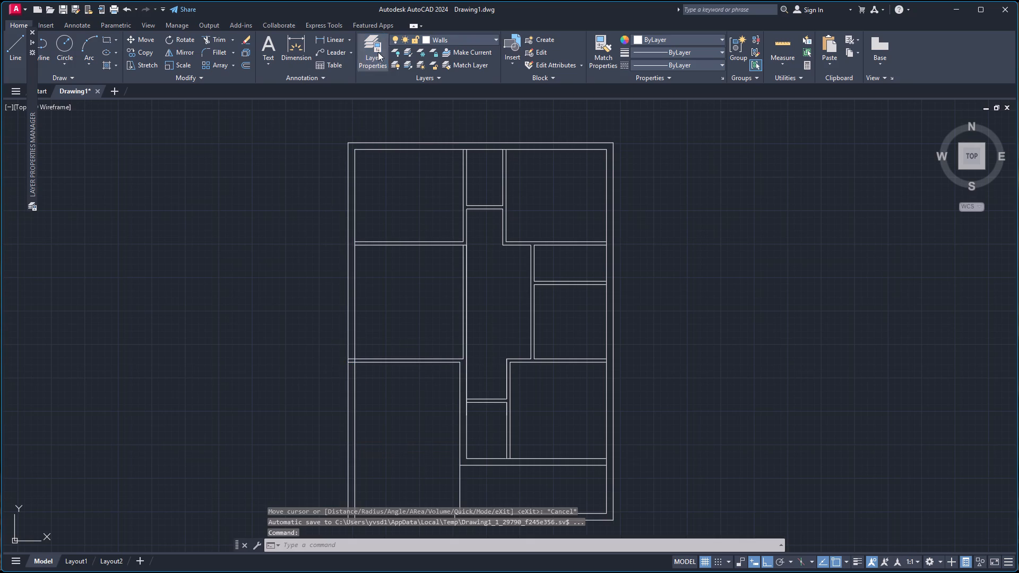
left_click(378, 52)
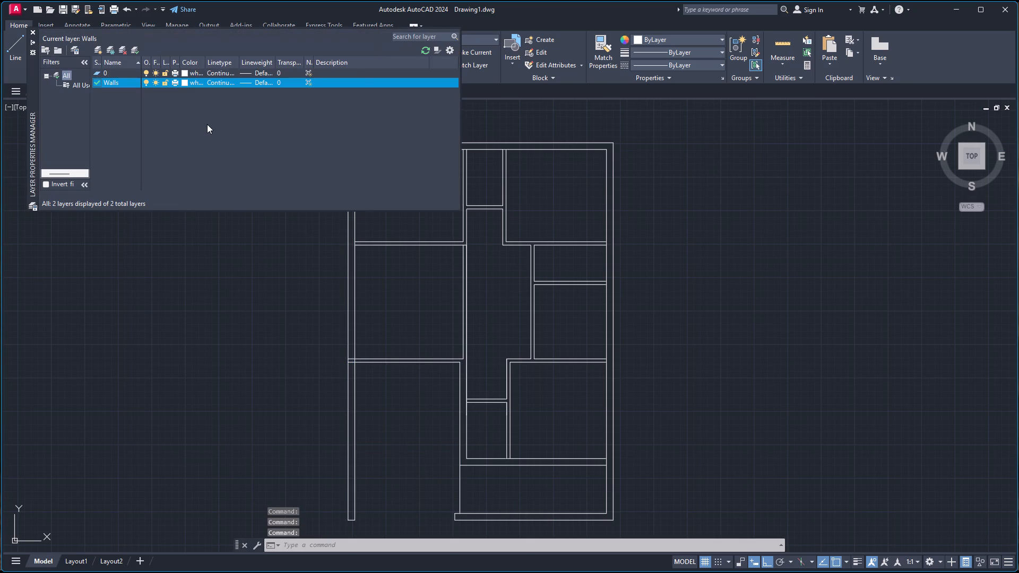
left_click(101, 49)
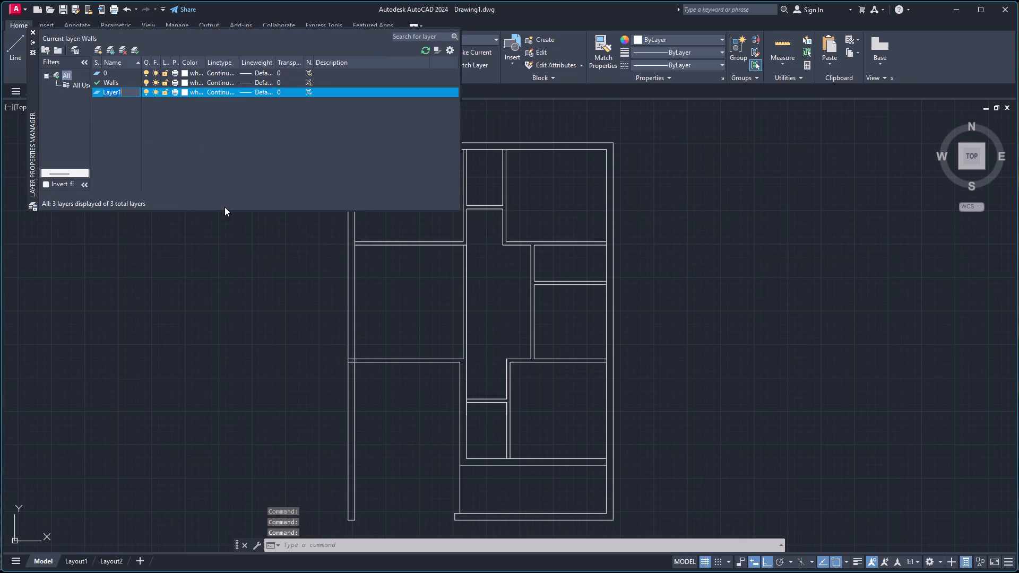
type("Entry")
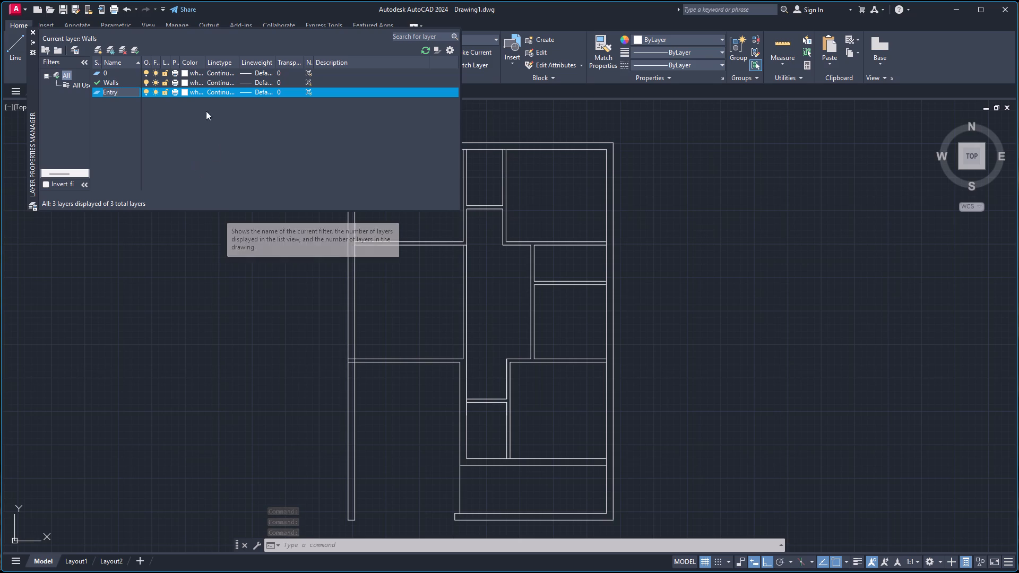
left_click(187, 91)
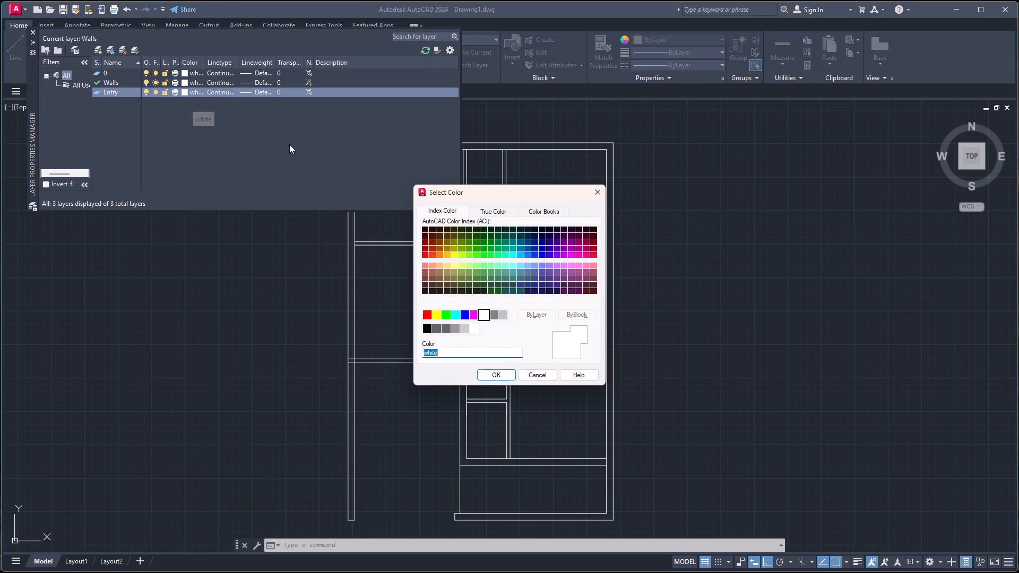
left_click(427, 256)
left_click(490, 377)
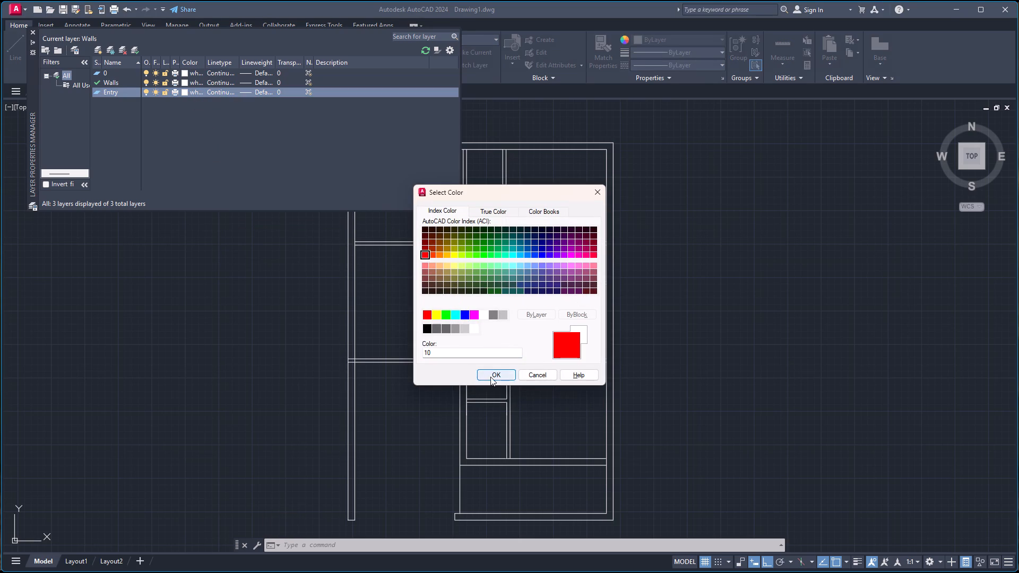
double_click(126, 91)
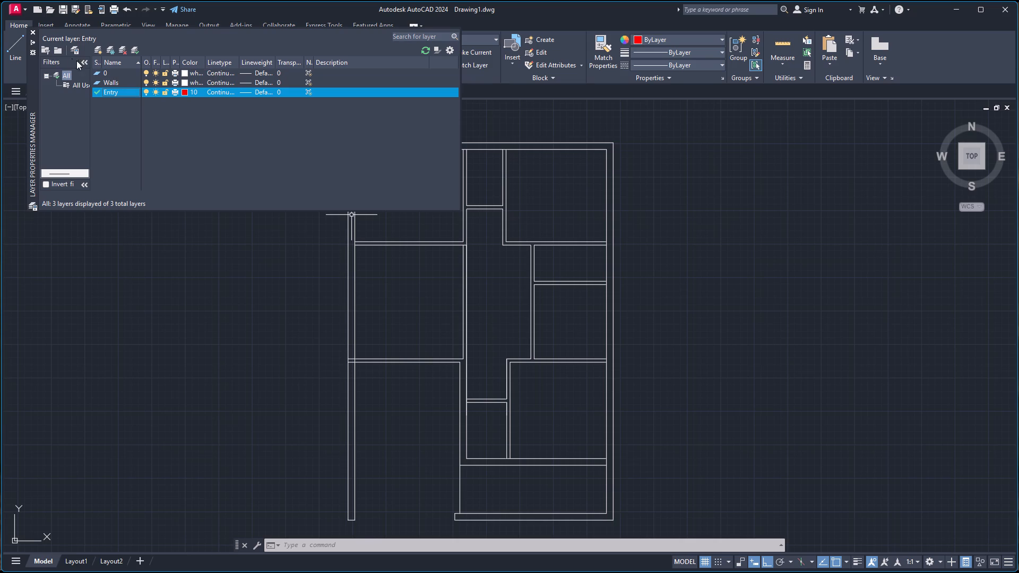
left_click(33, 44)
left_click(33, 44)
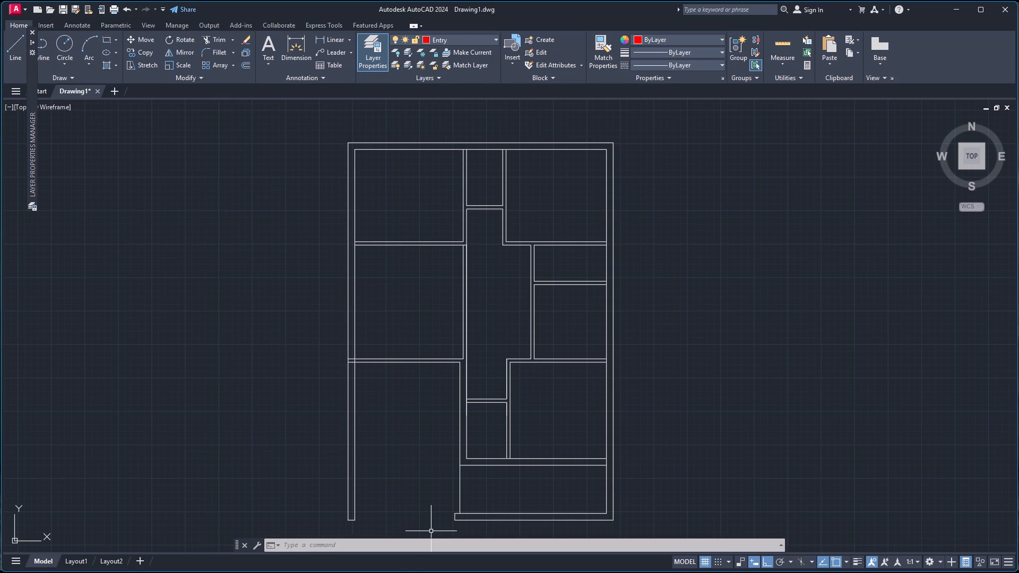
Draw a line rectangle about 12'-5 1/2" wide and 10" deep across the opening in the bottom exterior wall.
key("l")
key("Return")
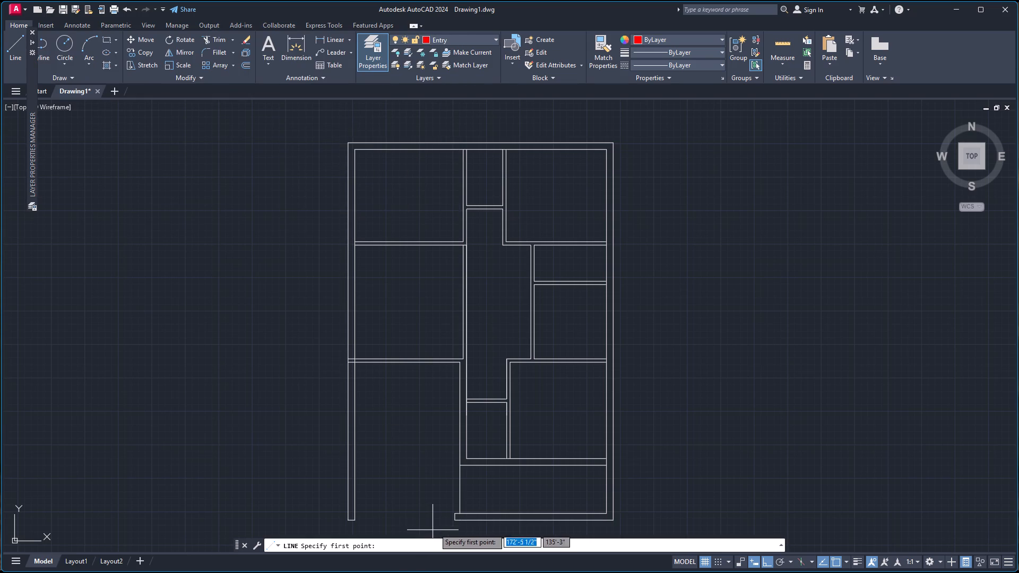
scroll(441, 526, "up", 2)
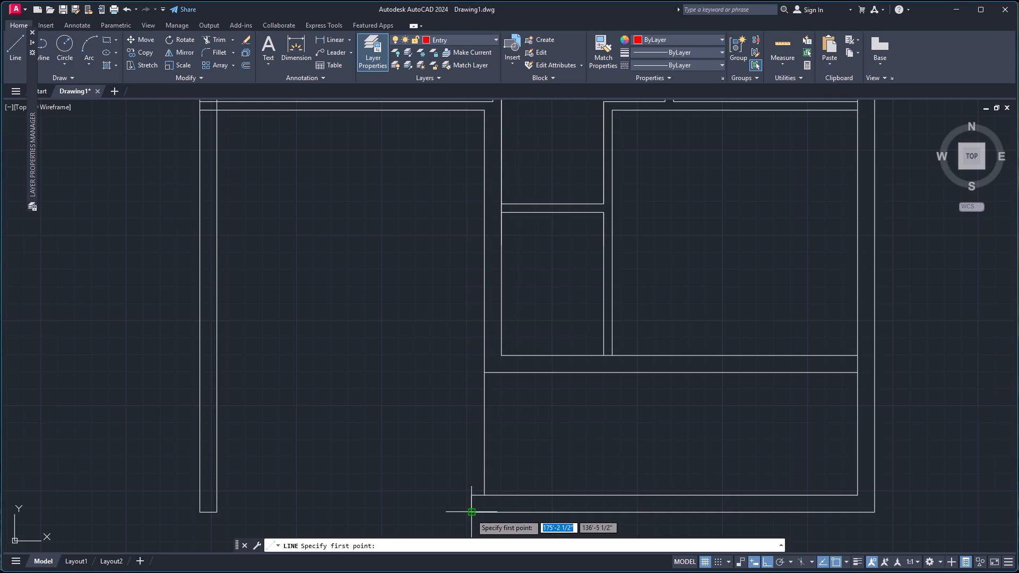
left_click(471, 514)
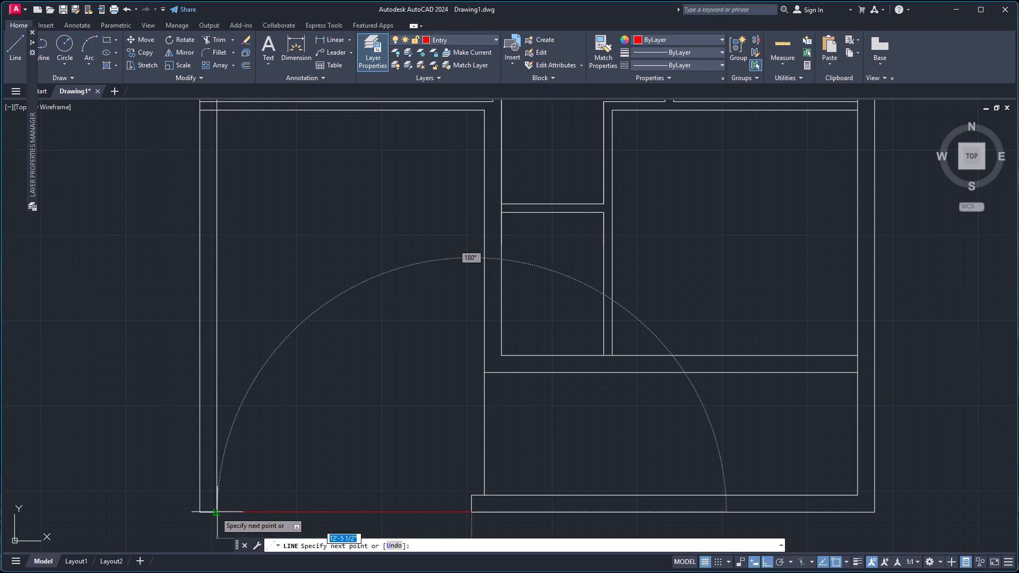
left_click(215, 512)
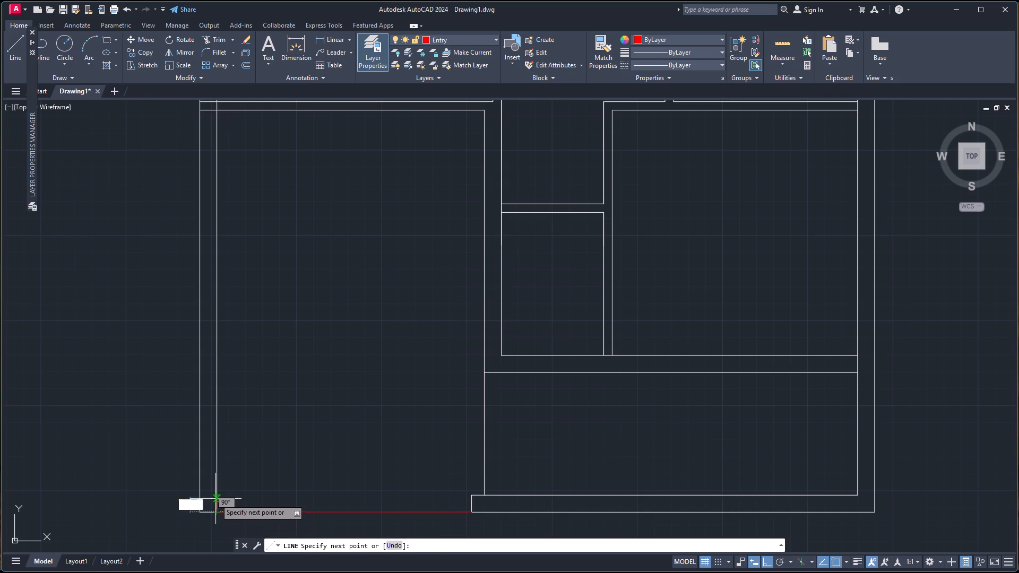
type("10")
key("Return")
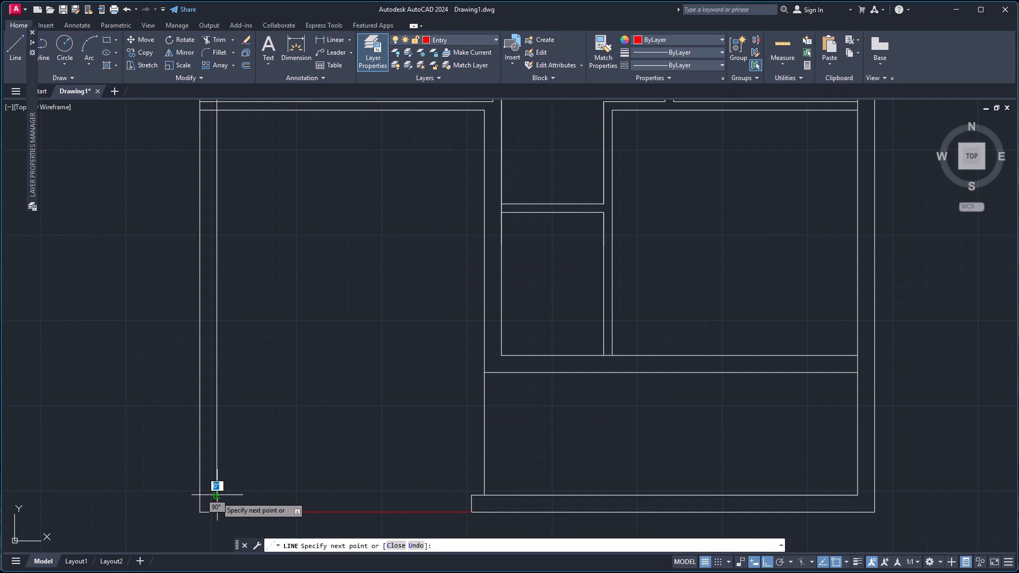
left_click(472, 498)
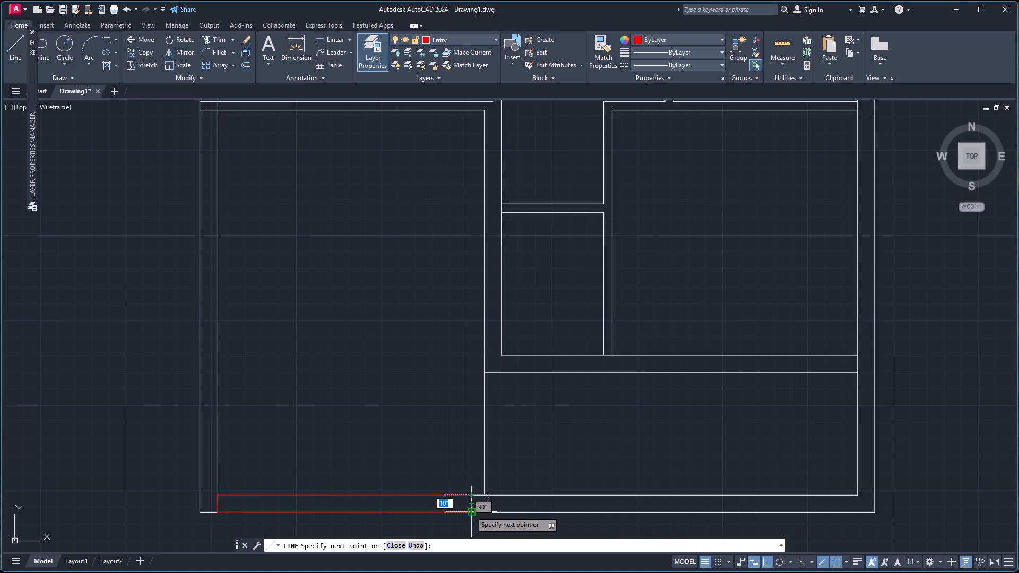
left_click(470, 511)
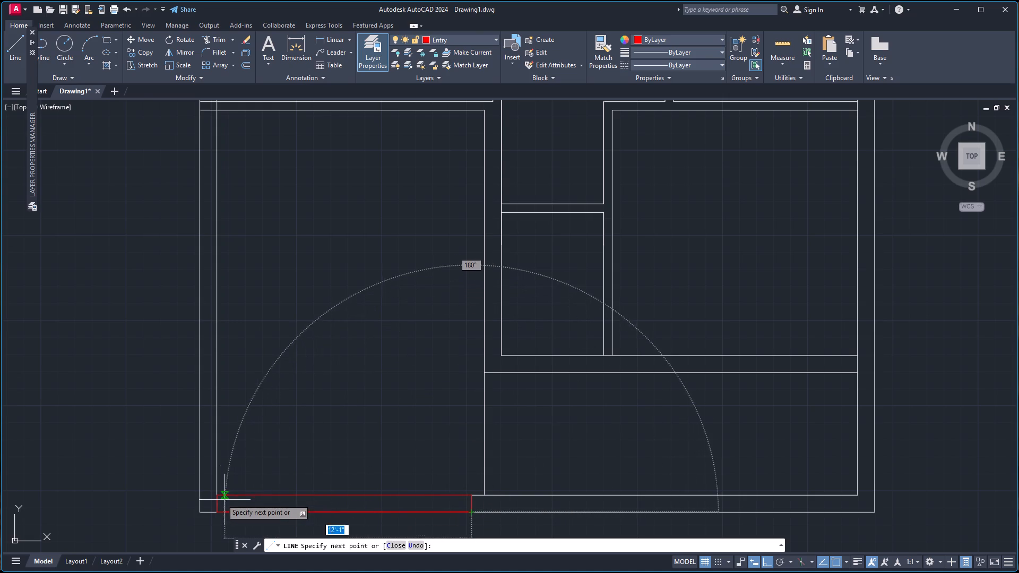
Draw two crossing diagonal lines between opposite corners of the entry rectangle.
left_click(216, 499)
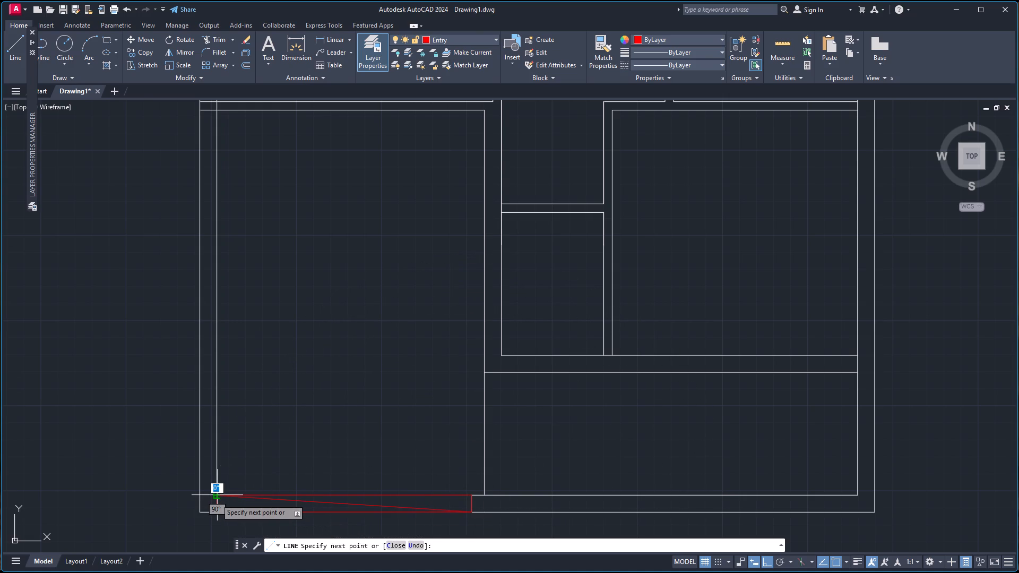
key("space")
key("space")
left_click(217, 514)
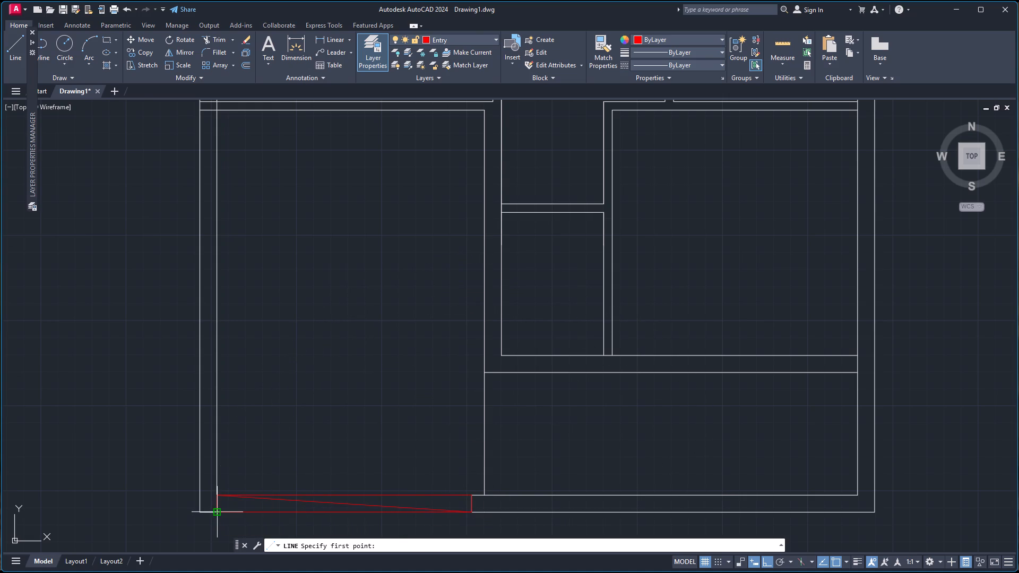
left_click(471, 499)
key("space")
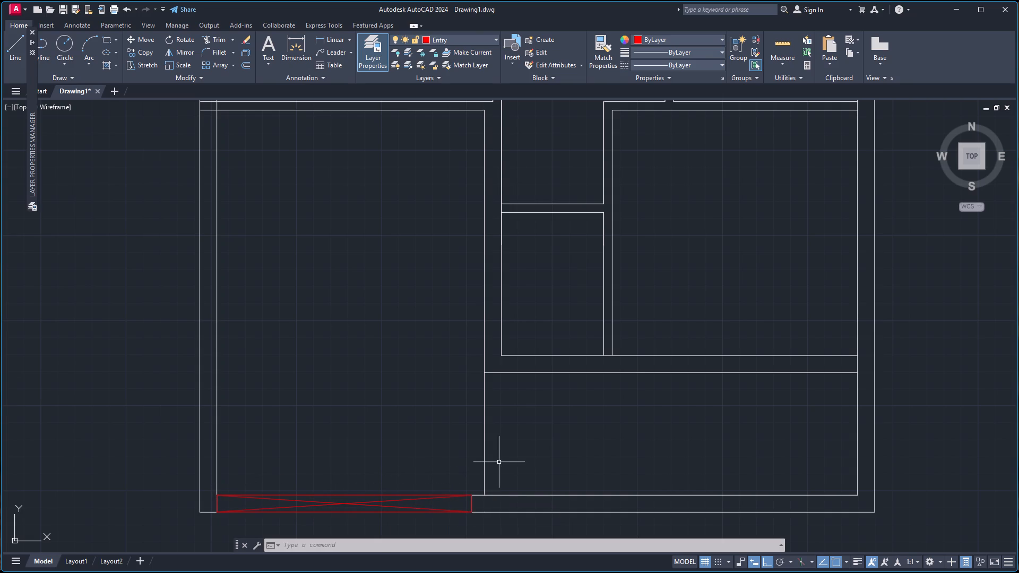
Examine the junction of the entry rectangle with the bottom exterior wall and its place in the floor plan.
scroll(434, 544, "up", 6)
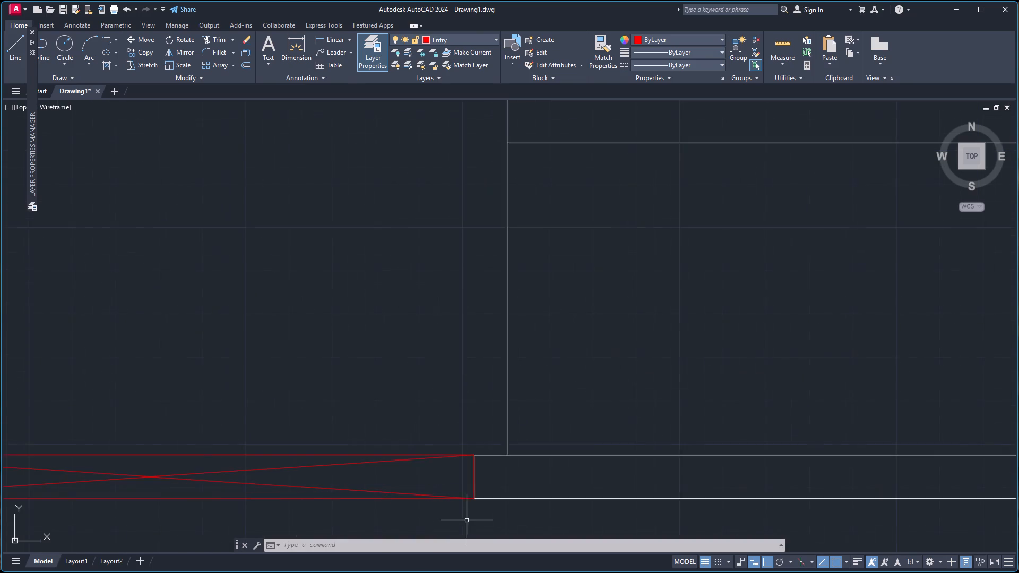
scroll(467, 520, "up", 3)
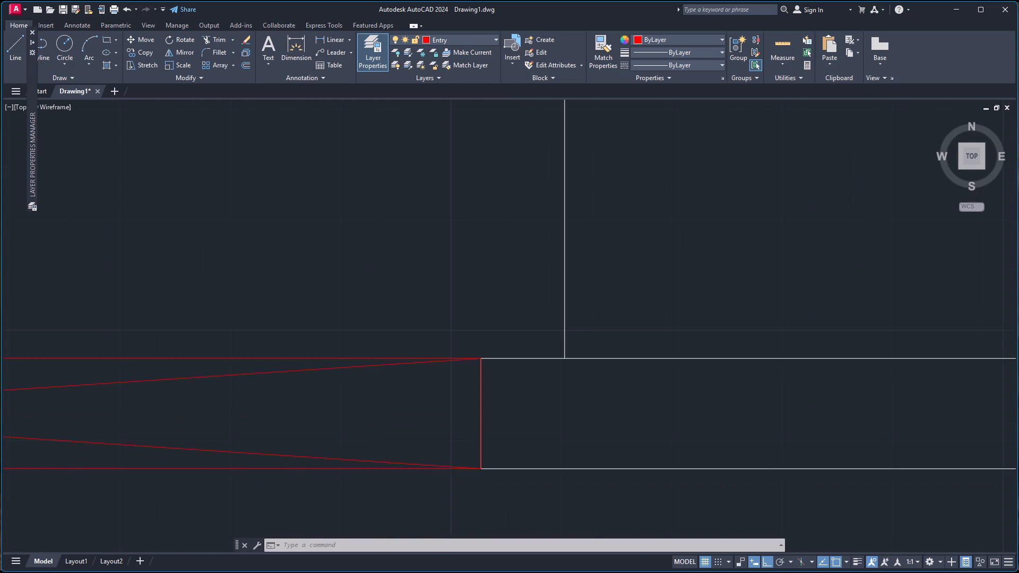
scroll(470, 510, "down", 4)
scroll(327, 508, "down", 2)
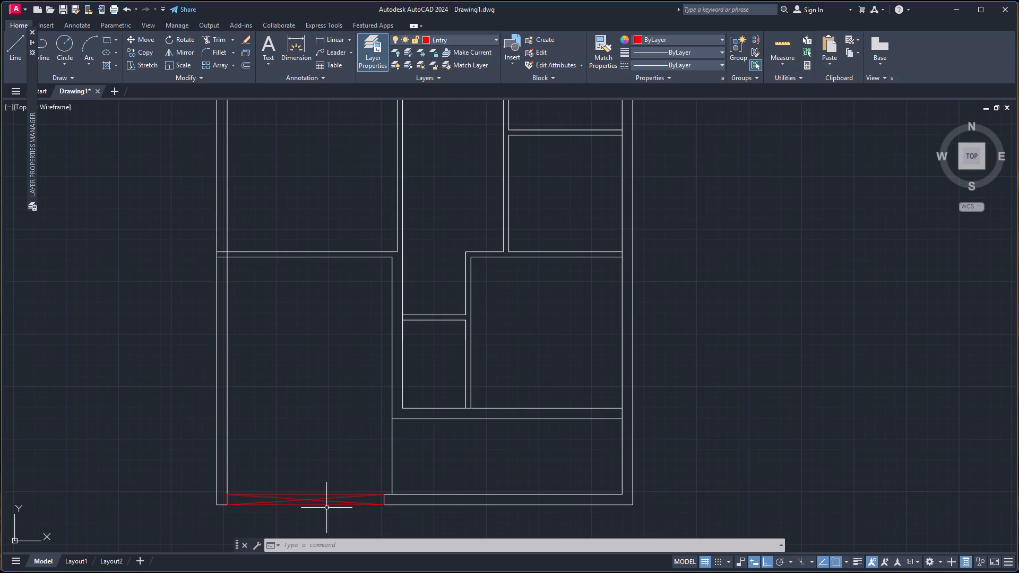
scroll(339, 481, "down", 2)
scroll(383, 410, "up", 1)
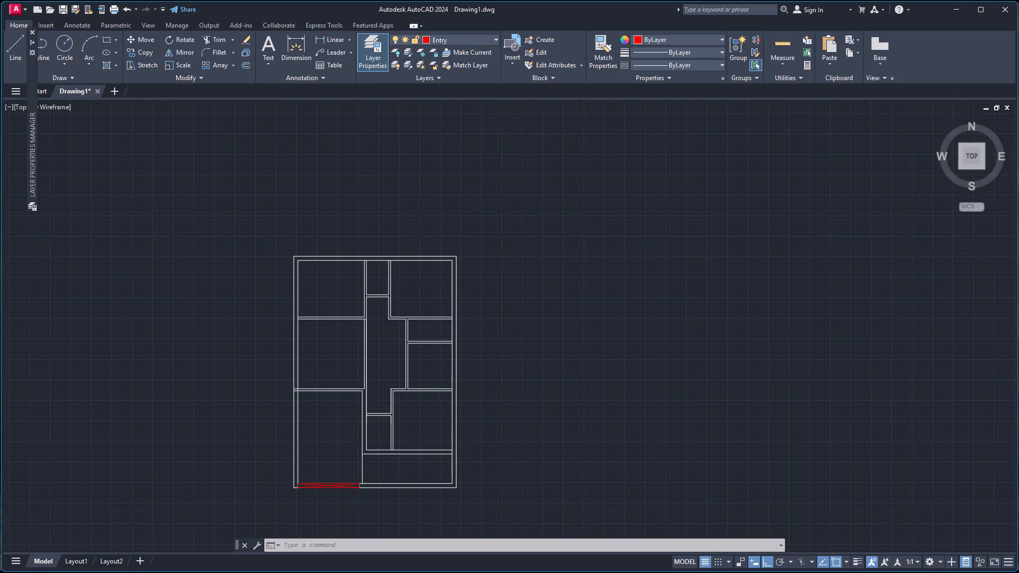
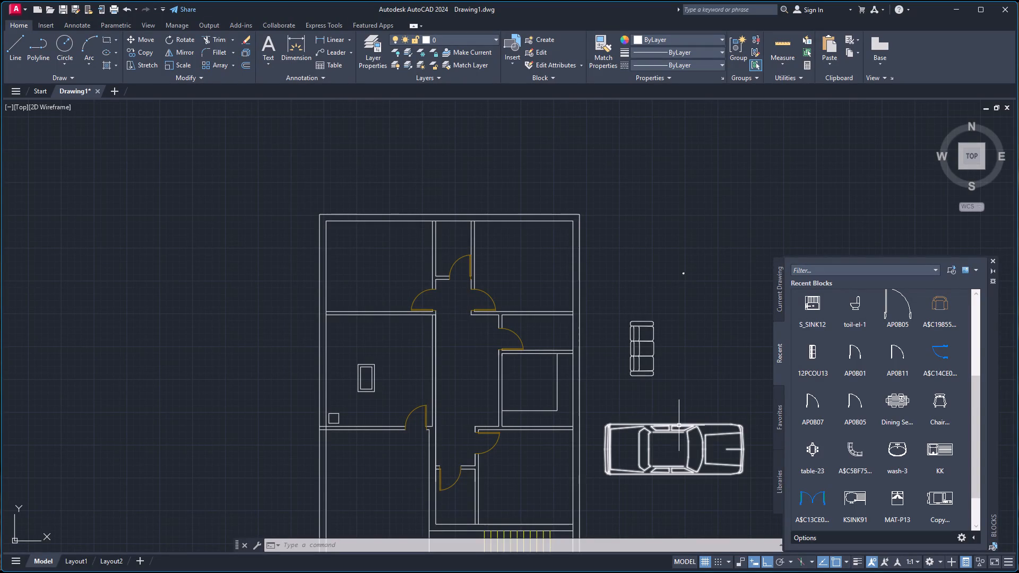
Look through the recently used blocks for furniture and fixture symbols suited to the floor plan.
scroll(685, 375, "down", 2)
scroll(695, 398, "up", 2)
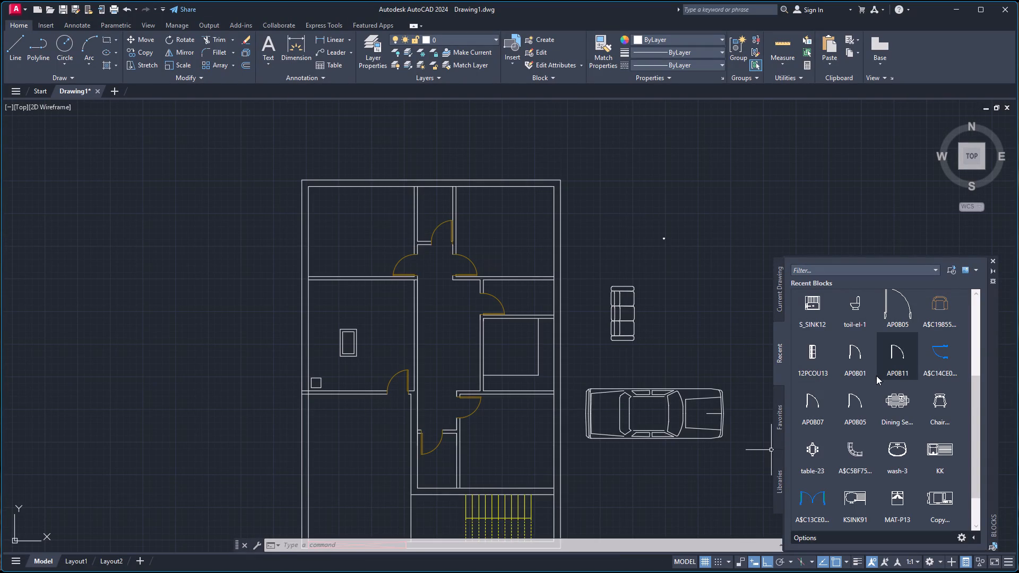
scroll(626, 386, "down", 2)
scroll(637, 421, "up", 1)
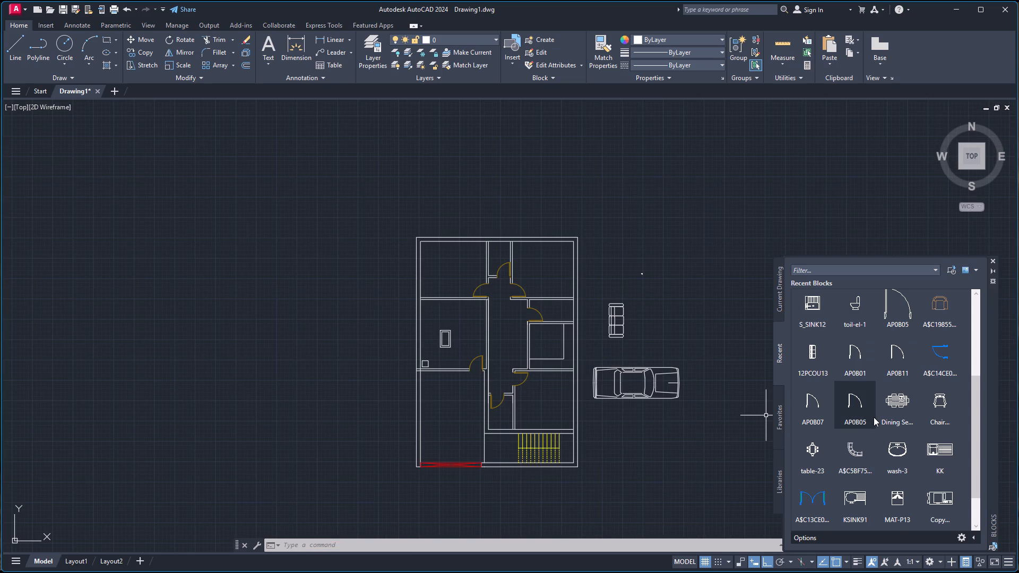
scroll(874, 417, "down", 4)
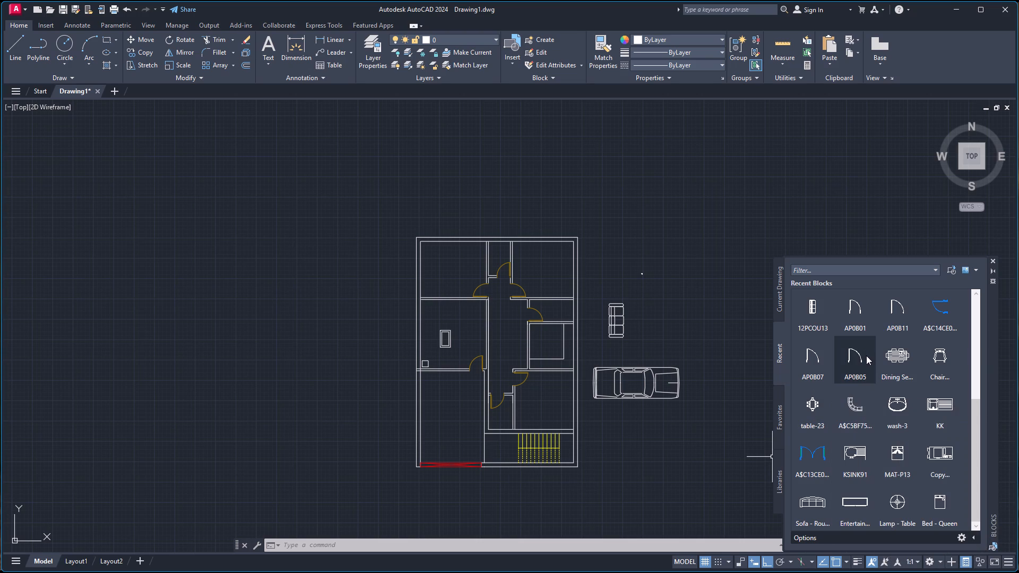
scroll(876, 434, "down", 3)
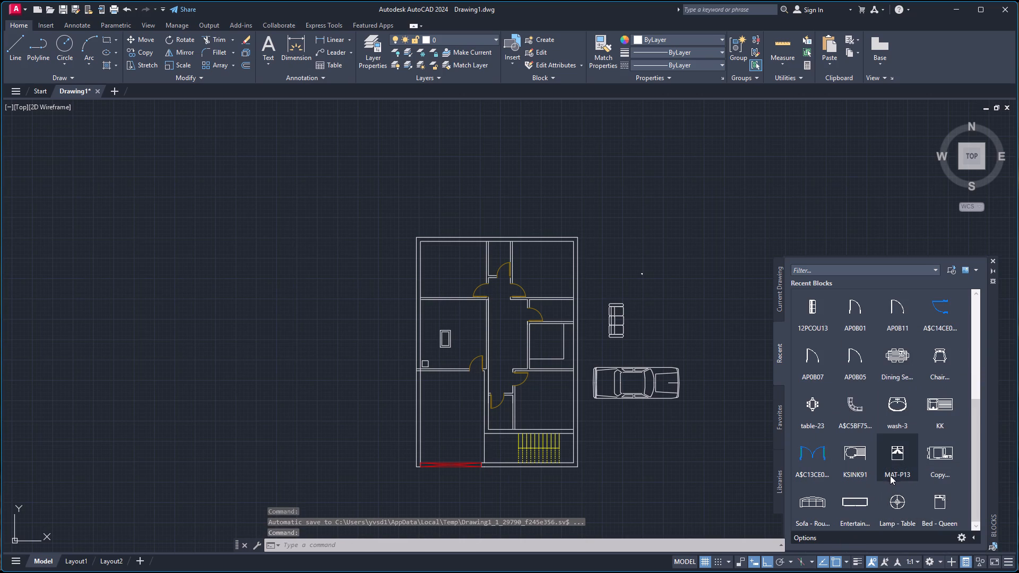
scroll(890, 474, "up", 4)
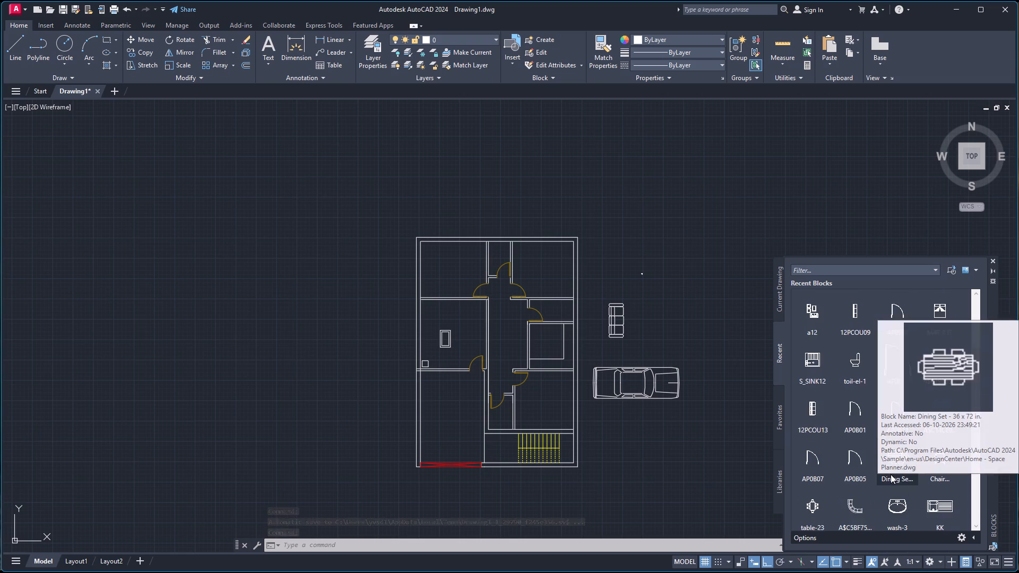
scroll(891, 474, "up", 1)
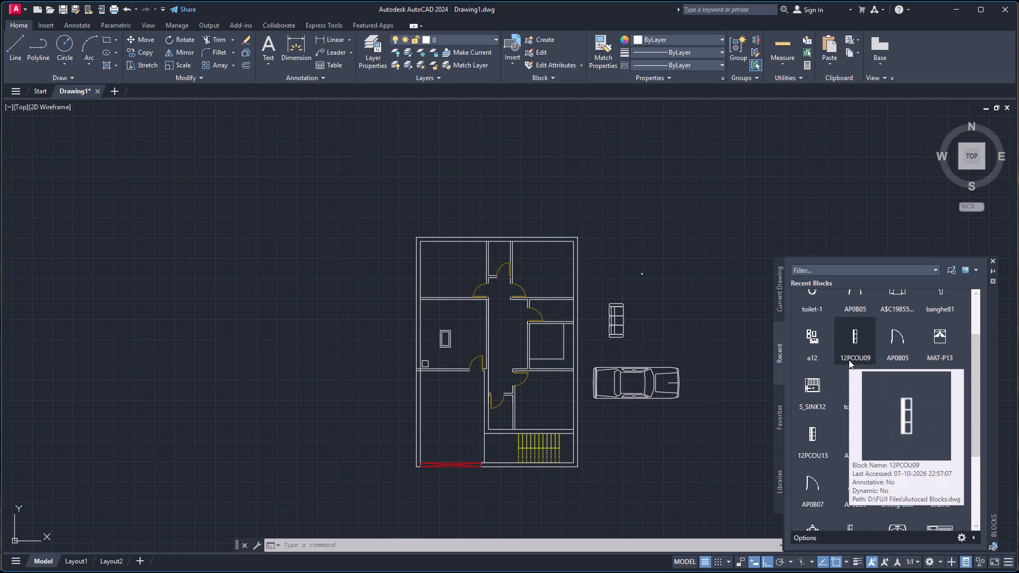
Insert the S_SINK12 block in the empty space just below the car, outside the floor plan.
left_click_drag(816, 393, 621, 463)
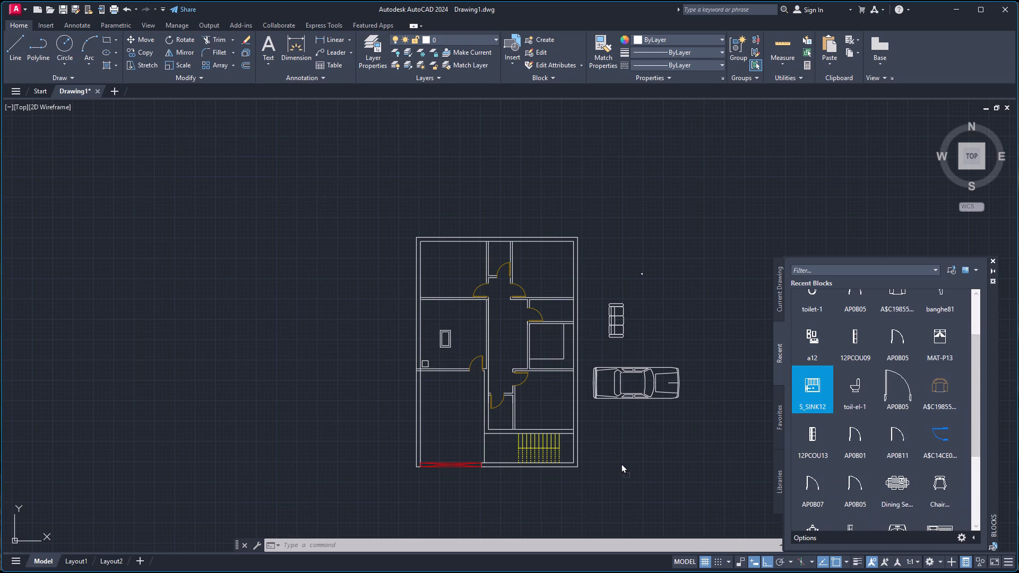
left_click_drag(621, 463, 619, 440)
Insert the toilet-1 block below the car, near the sink block outside the floor plan.
scroll(896, 414, "up", 3)
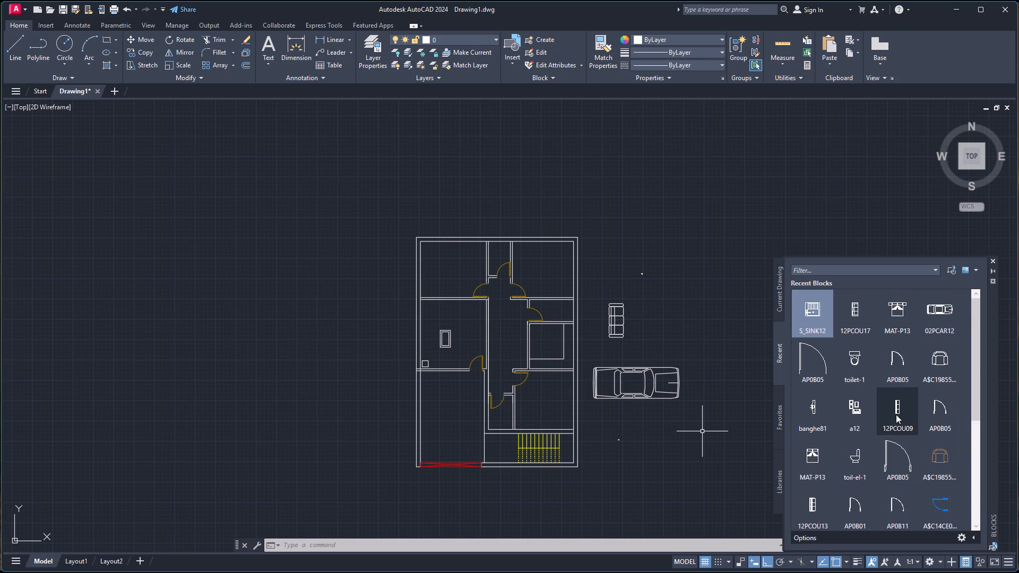
scroll(896, 414, "up", 4)
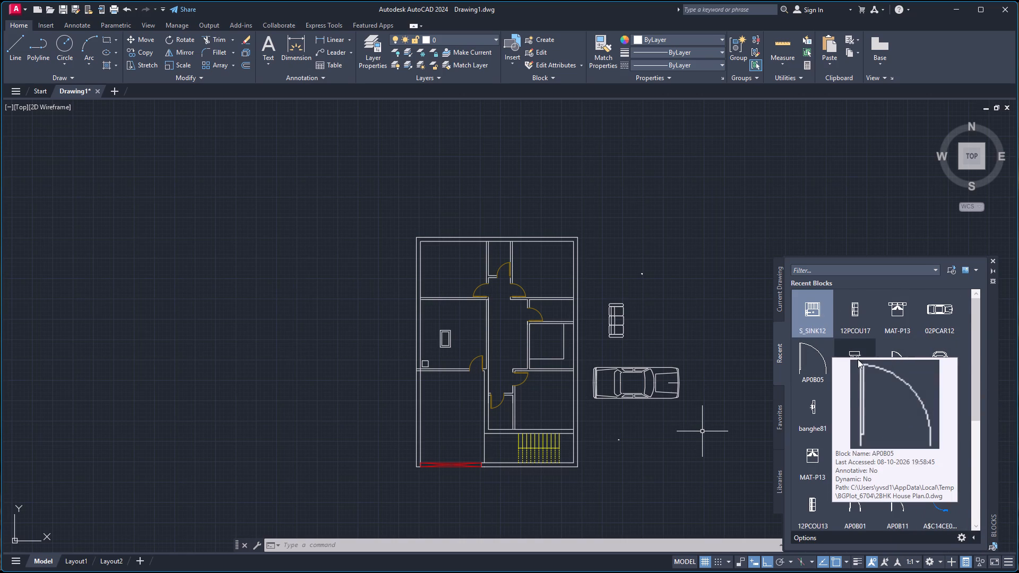
left_click_drag(858, 359, 646, 455)
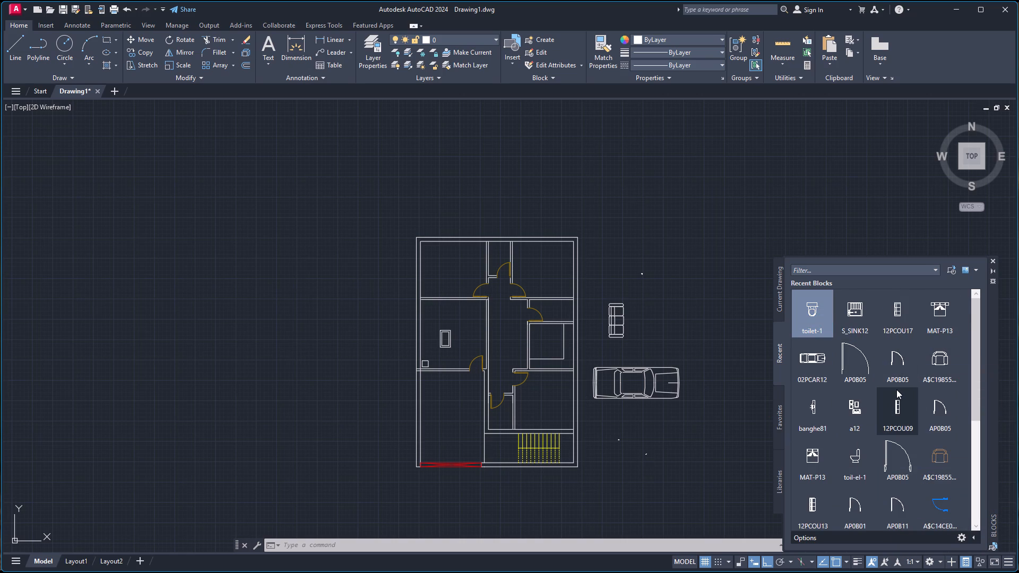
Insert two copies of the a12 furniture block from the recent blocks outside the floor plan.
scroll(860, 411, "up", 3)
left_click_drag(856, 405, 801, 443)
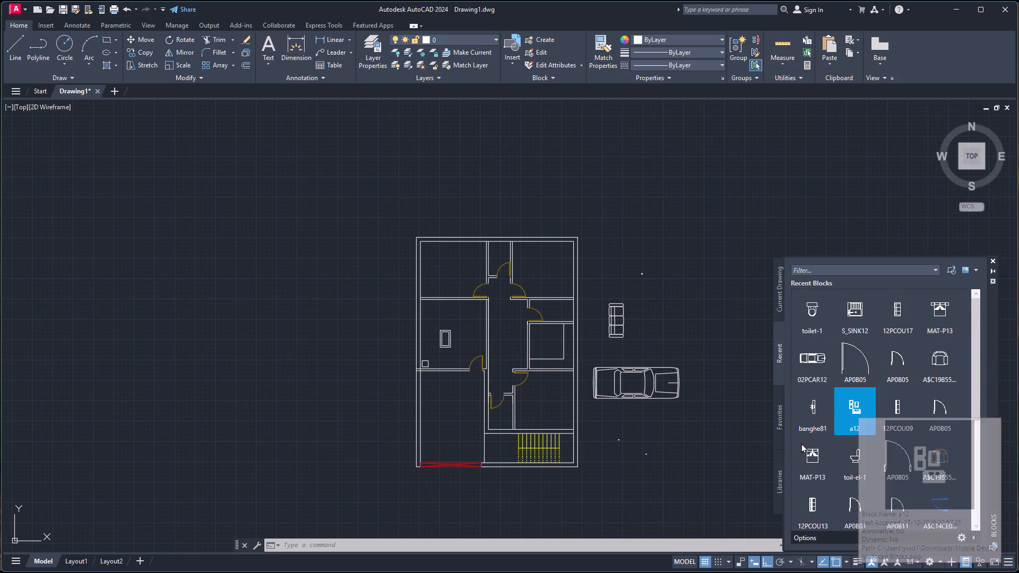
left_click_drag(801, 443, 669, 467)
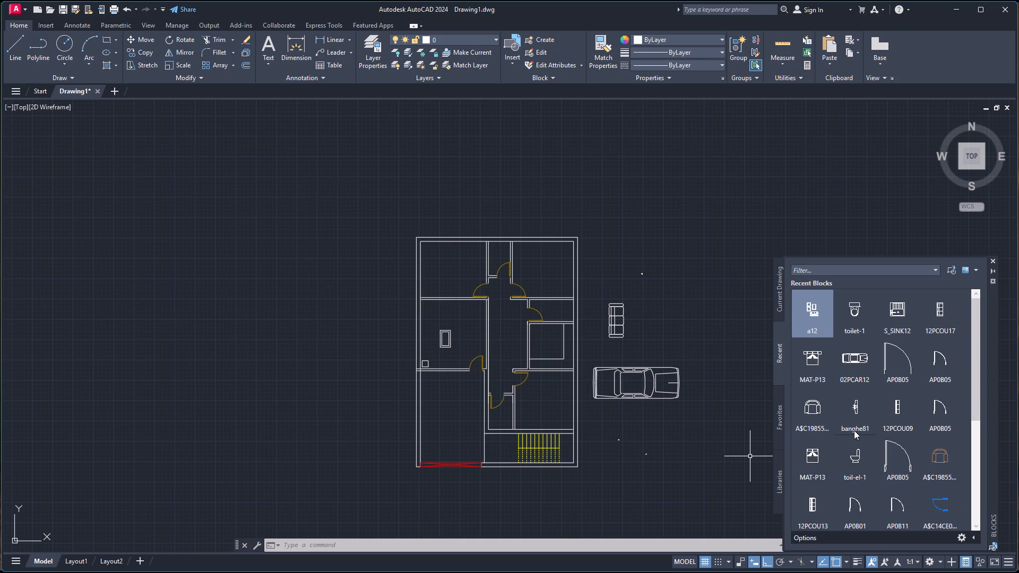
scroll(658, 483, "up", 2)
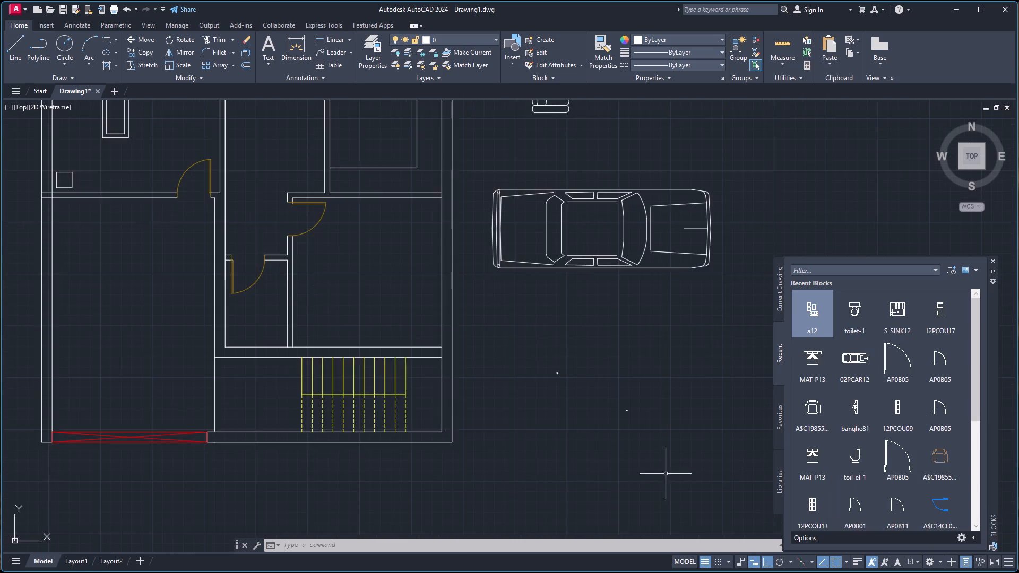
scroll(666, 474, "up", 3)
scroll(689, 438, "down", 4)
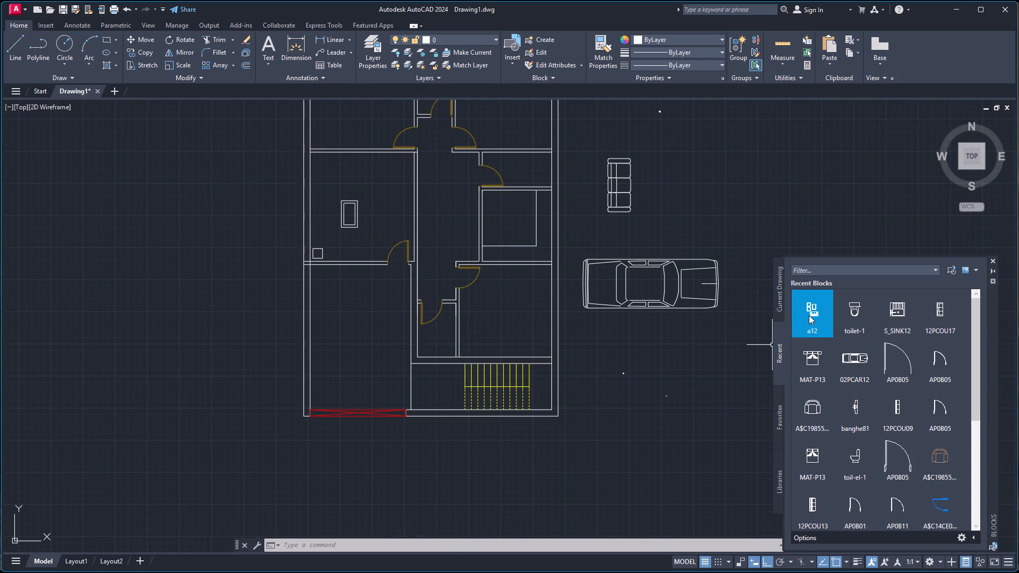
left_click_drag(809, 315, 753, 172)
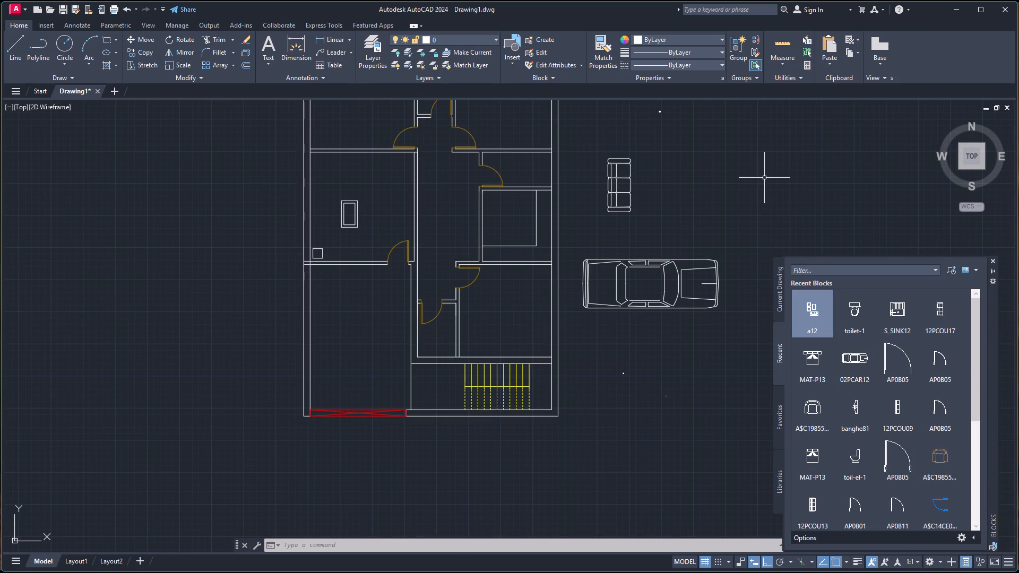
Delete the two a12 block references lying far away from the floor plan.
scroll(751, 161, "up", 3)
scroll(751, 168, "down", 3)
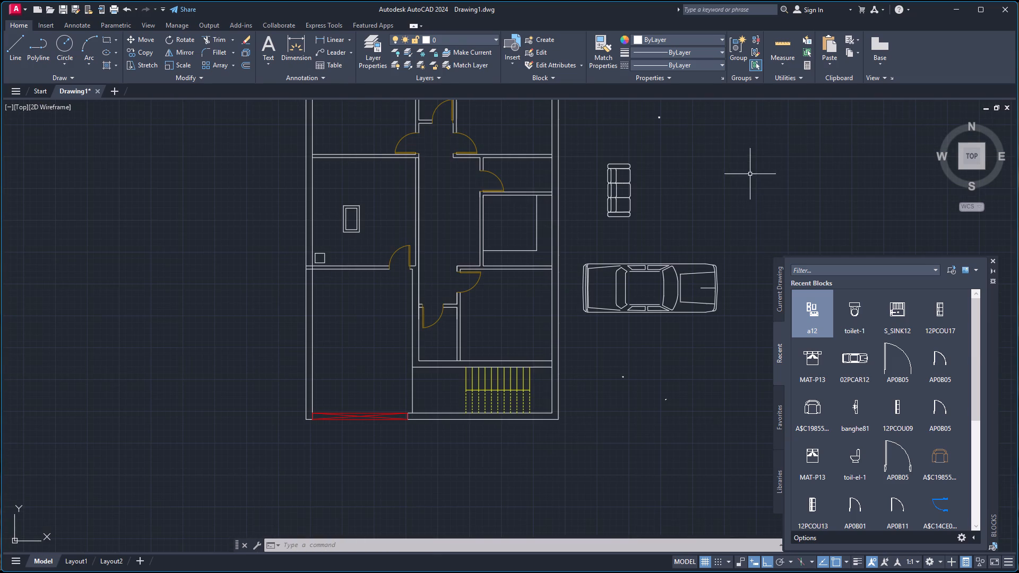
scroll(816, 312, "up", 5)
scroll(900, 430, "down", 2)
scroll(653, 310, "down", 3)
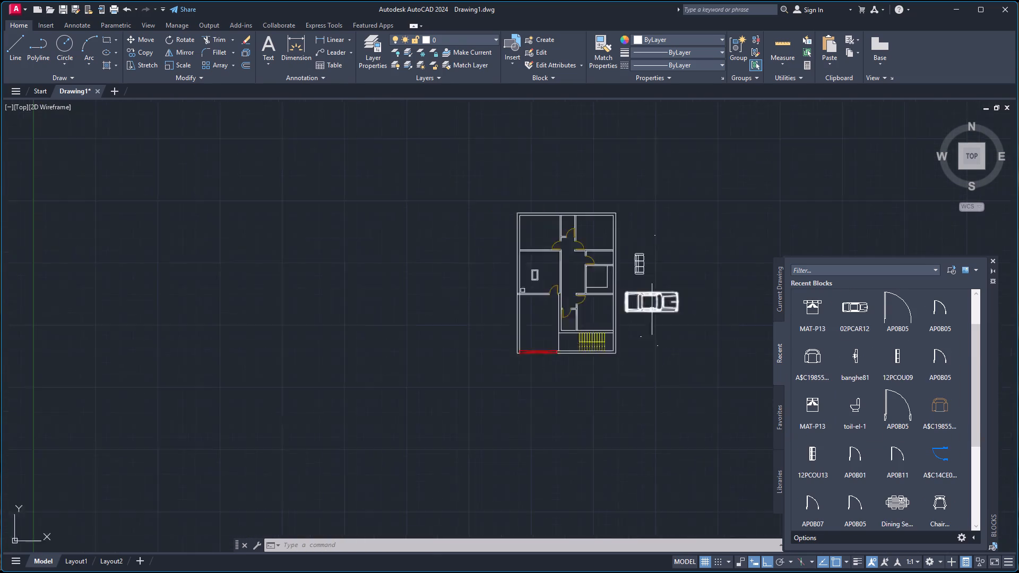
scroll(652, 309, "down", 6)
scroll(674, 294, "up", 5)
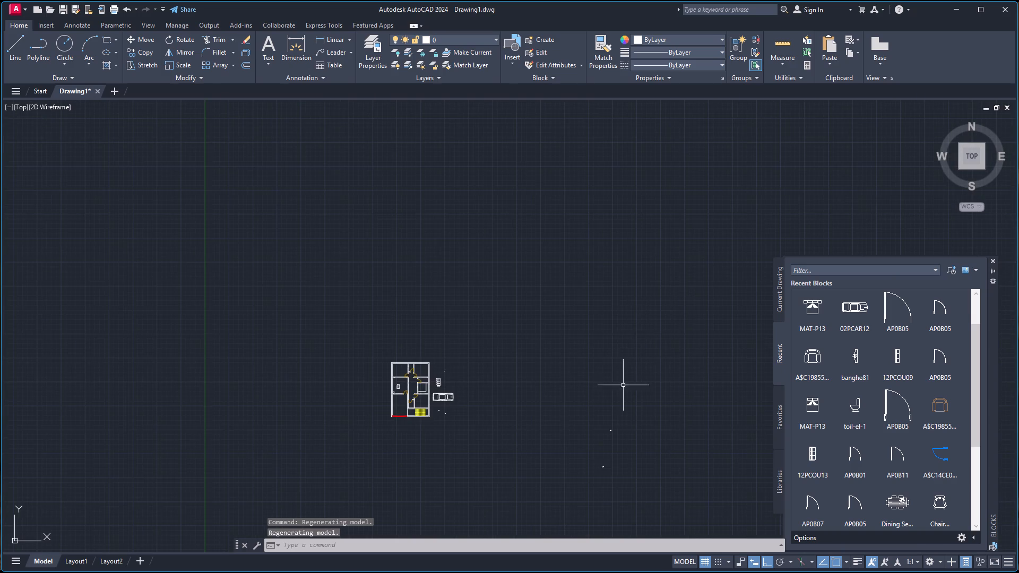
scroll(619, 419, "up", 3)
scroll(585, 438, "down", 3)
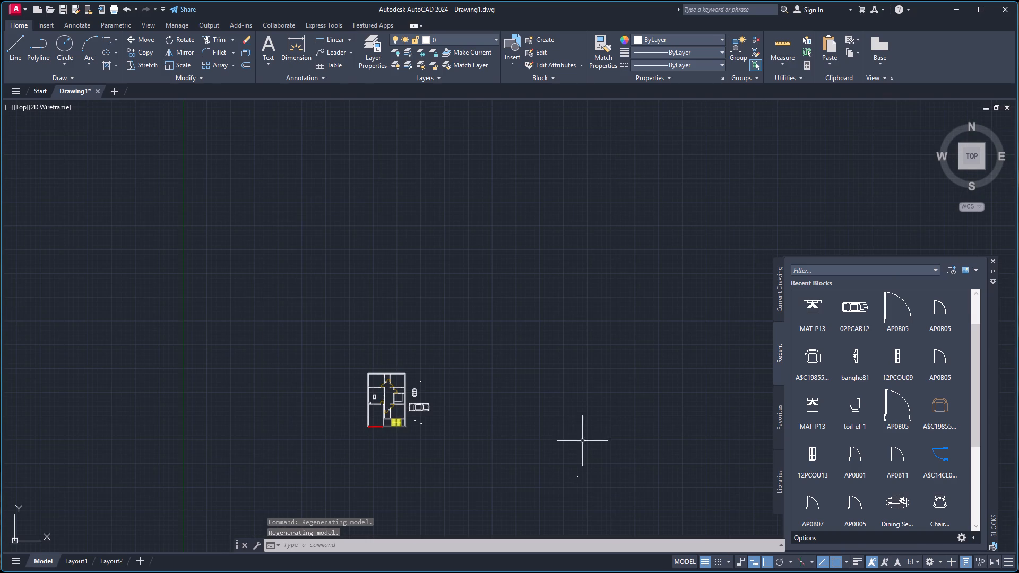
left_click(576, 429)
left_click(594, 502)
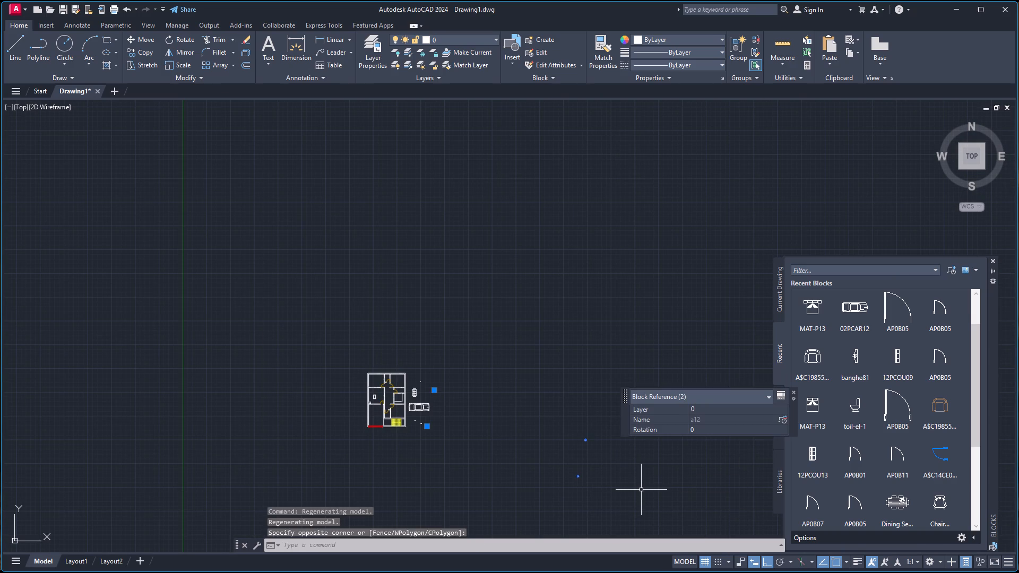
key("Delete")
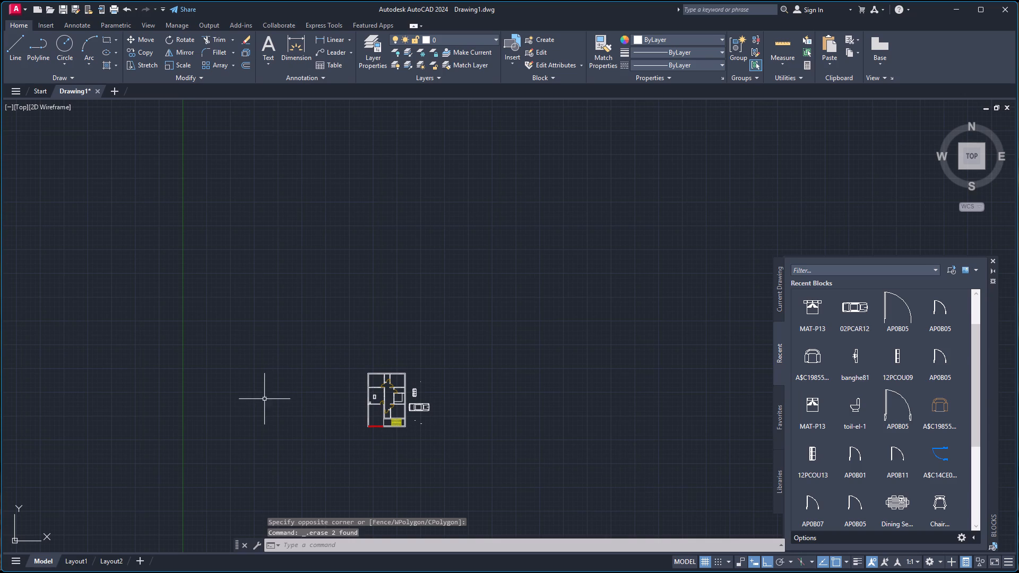
Close the Blocks palette to free the drawing area around the floor plan.
scroll(354, 397, "up", 3)
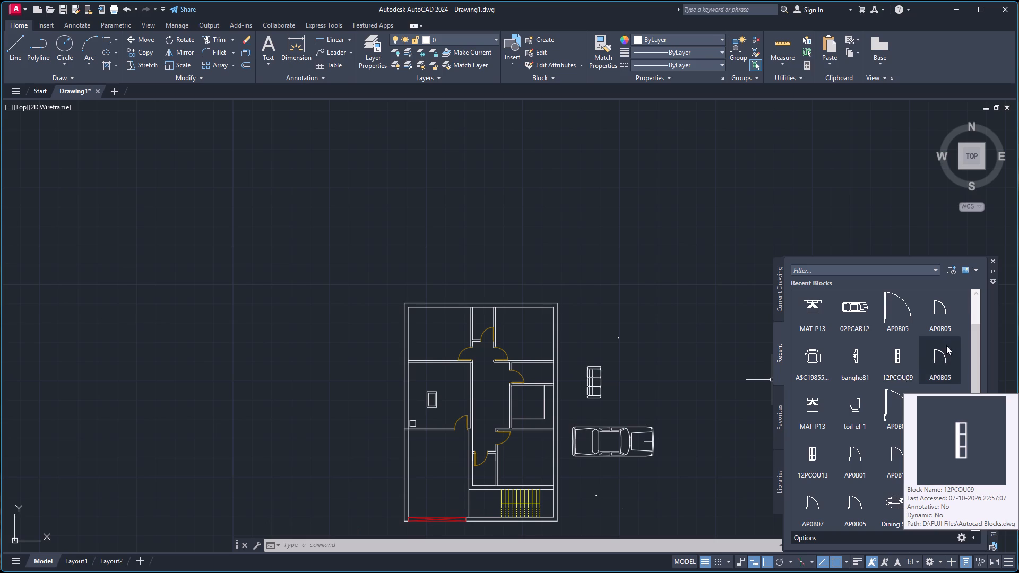
left_click(991, 260)
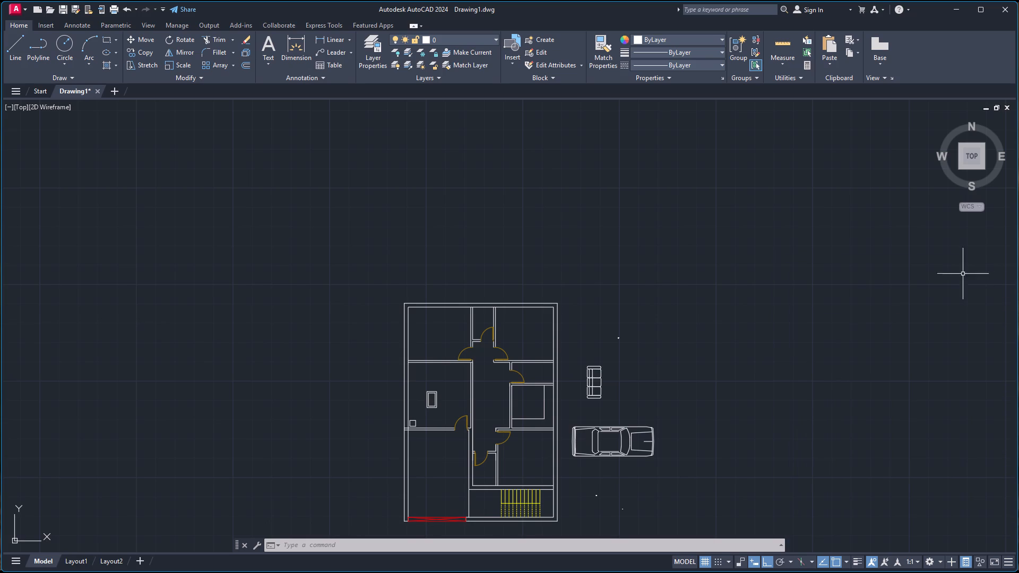
Rotate the car block beside the floor plan 90° about its centre so it points upward.
left_click(616, 450)
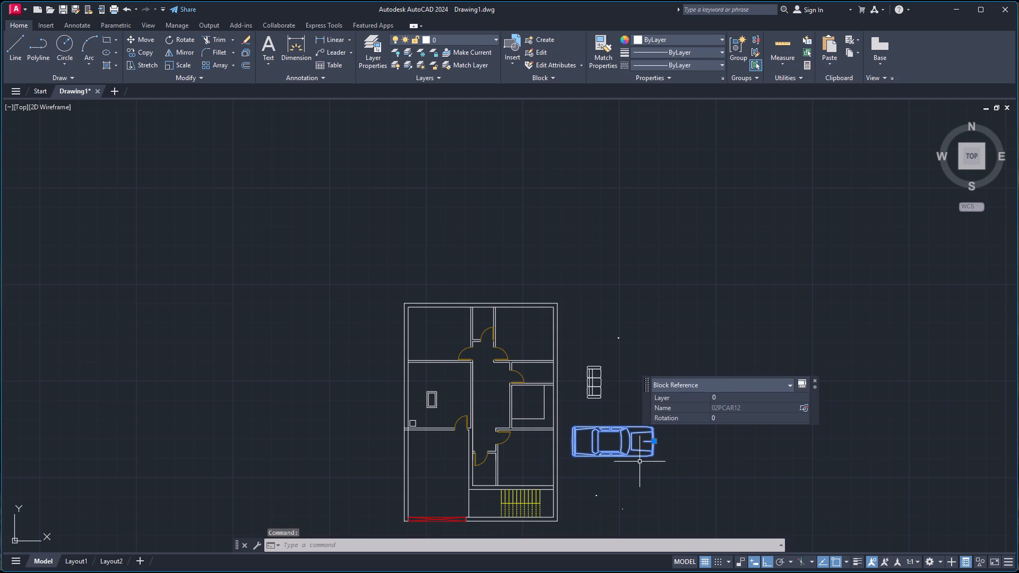
key("r")
key("o")
key("Return")
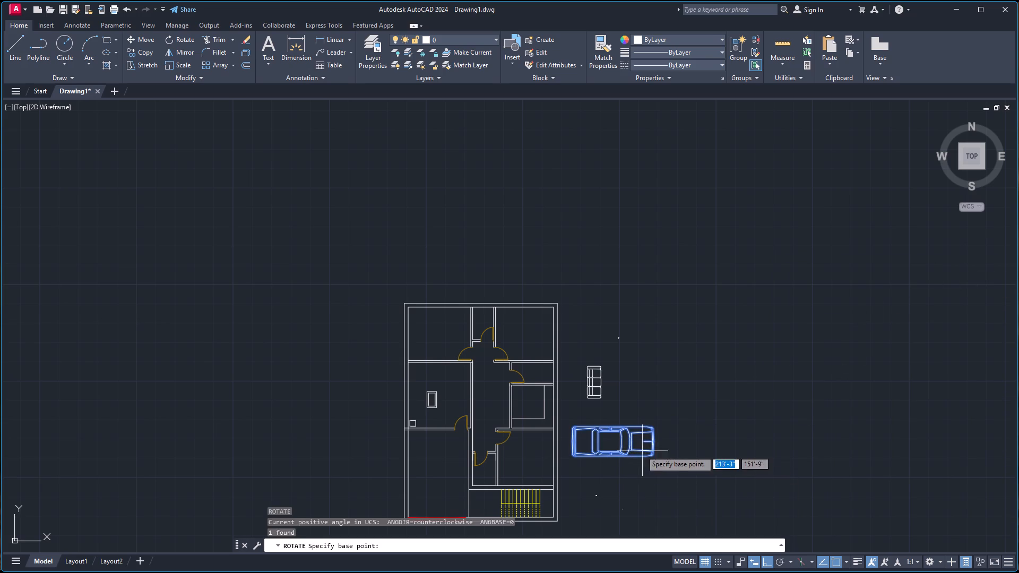
left_click(607, 446)
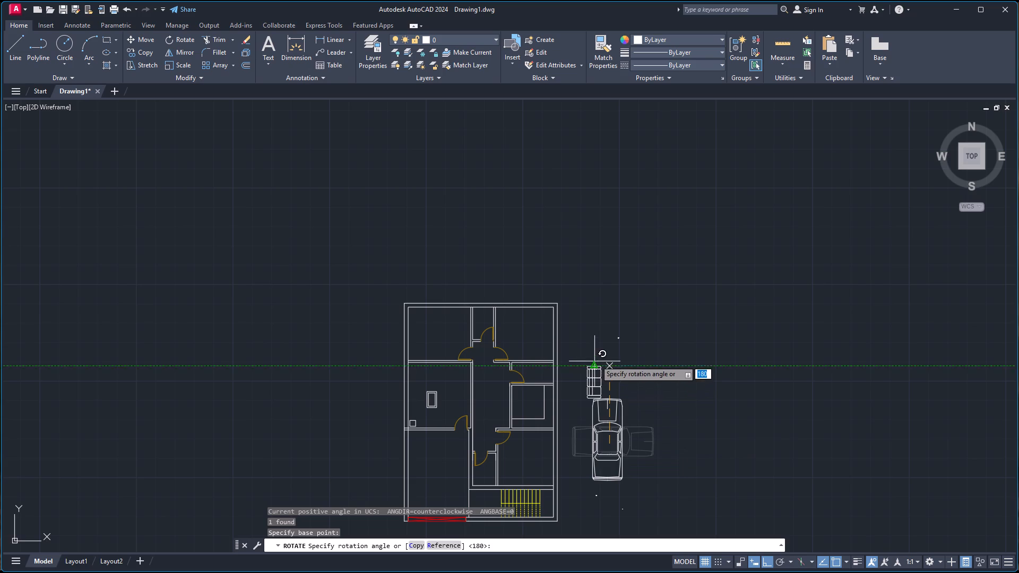
key("F8")
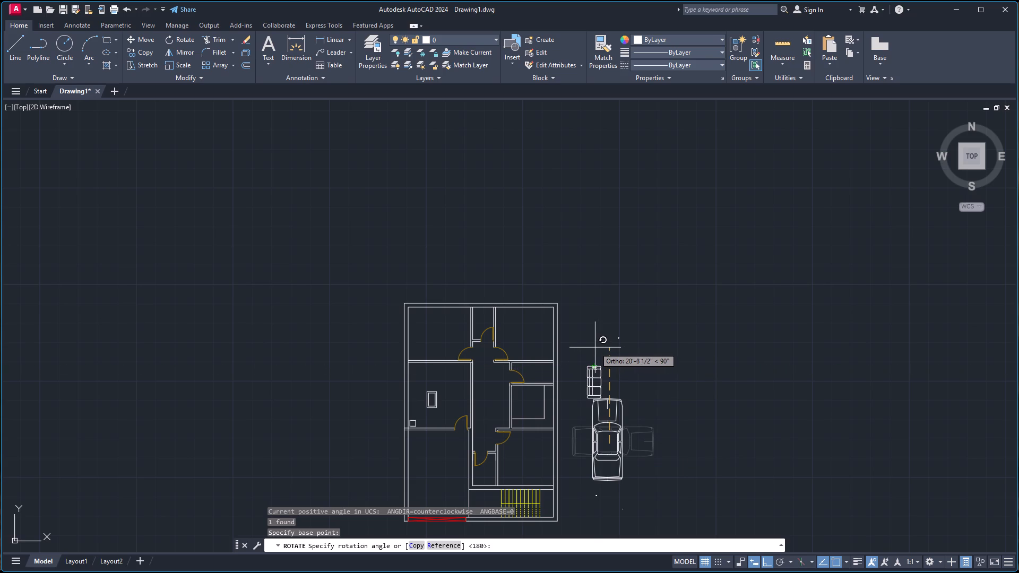
key("F8")
left_click(608, 345)
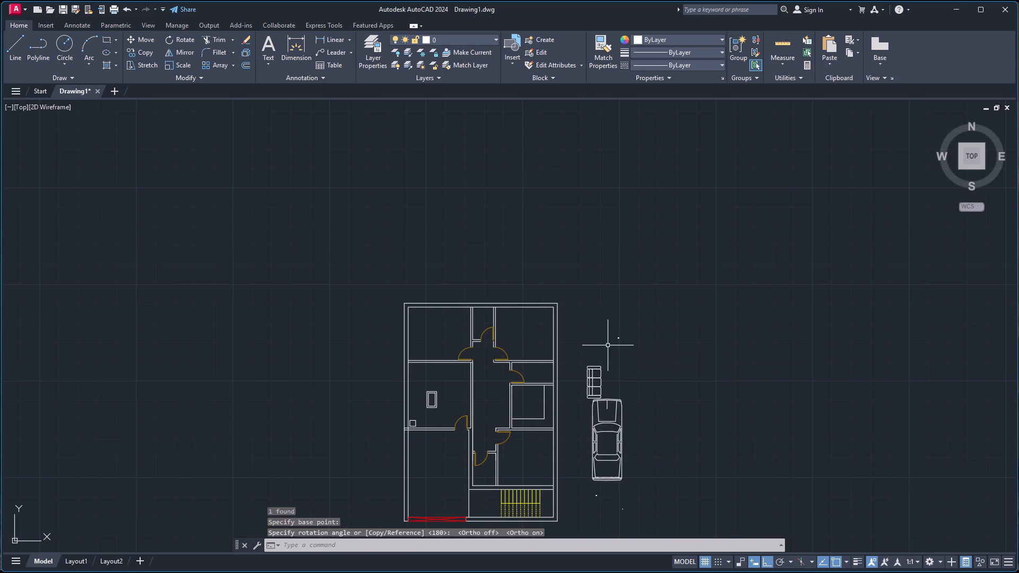
Scale the car block down freehand about its middle to about two thirds of its size.
left_click(616, 452)
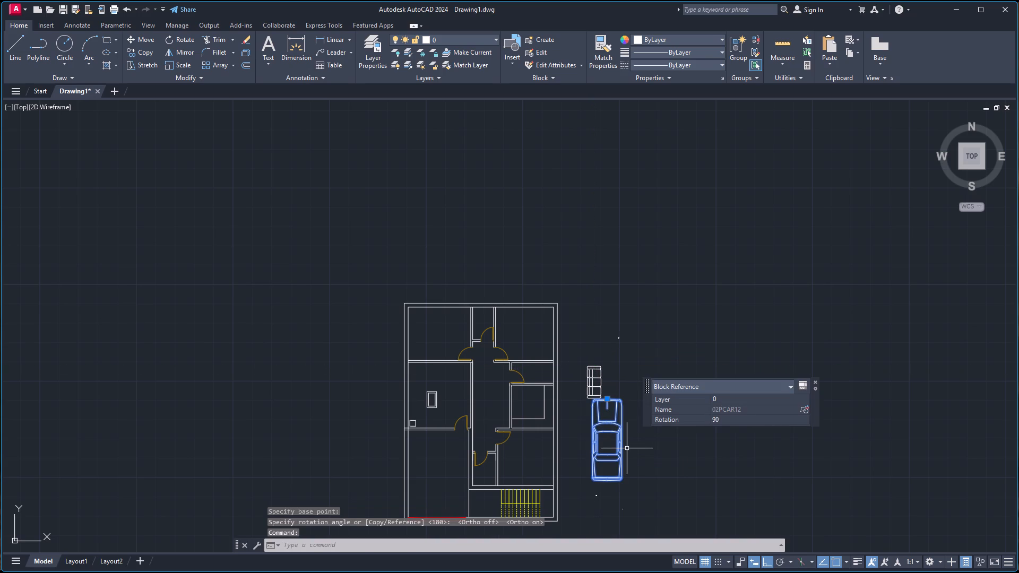
type("sc")
key("Return")
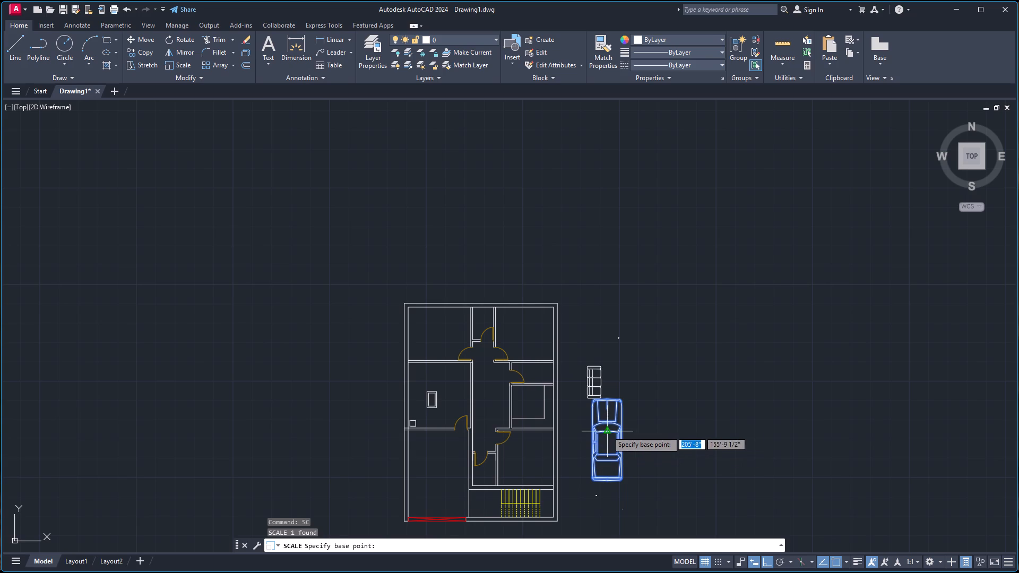
left_click(607, 431)
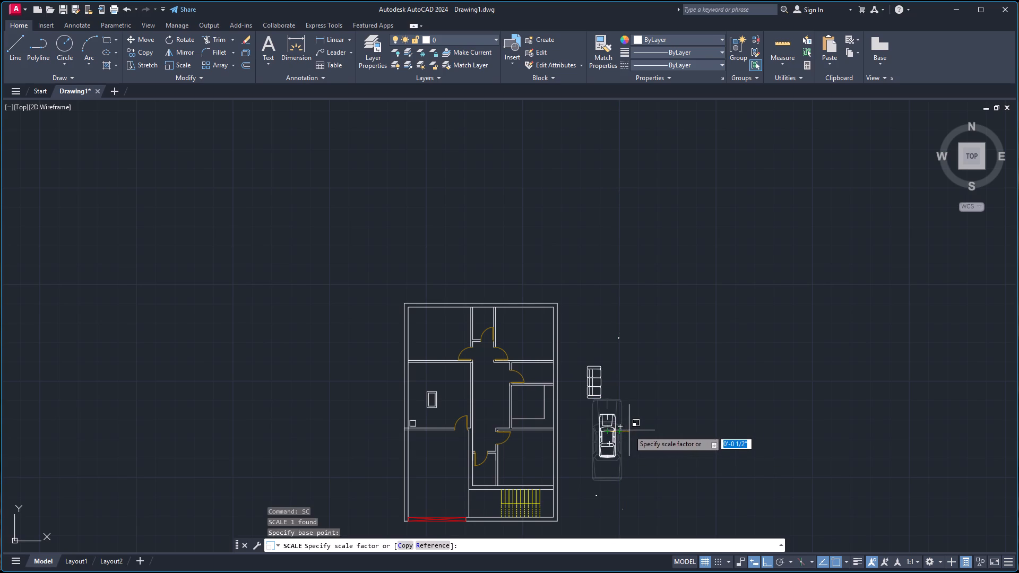
left_click(634, 436)
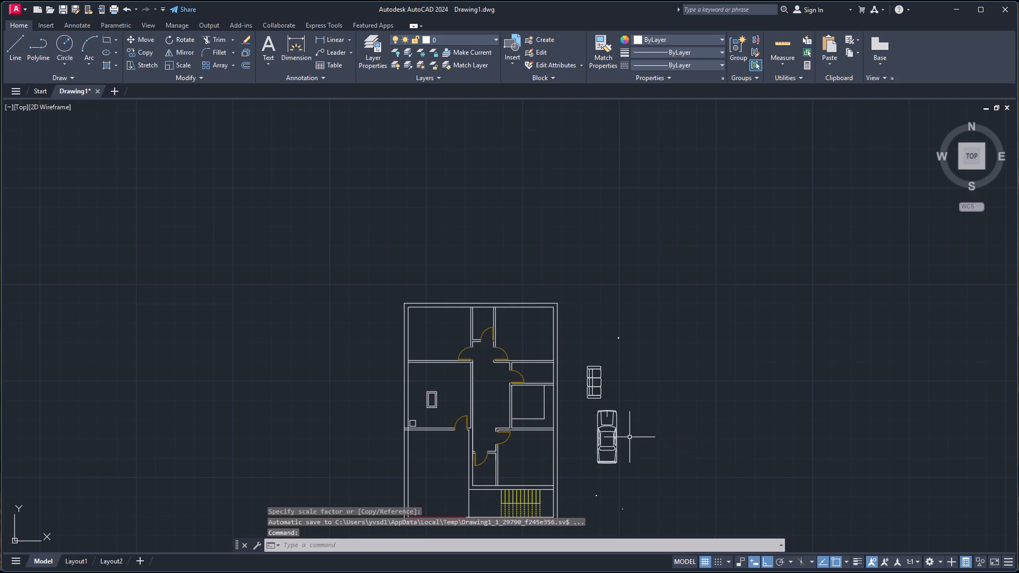
Move the car block, with ortho off, into the garage room just above the red entry.
left_click(614, 434)
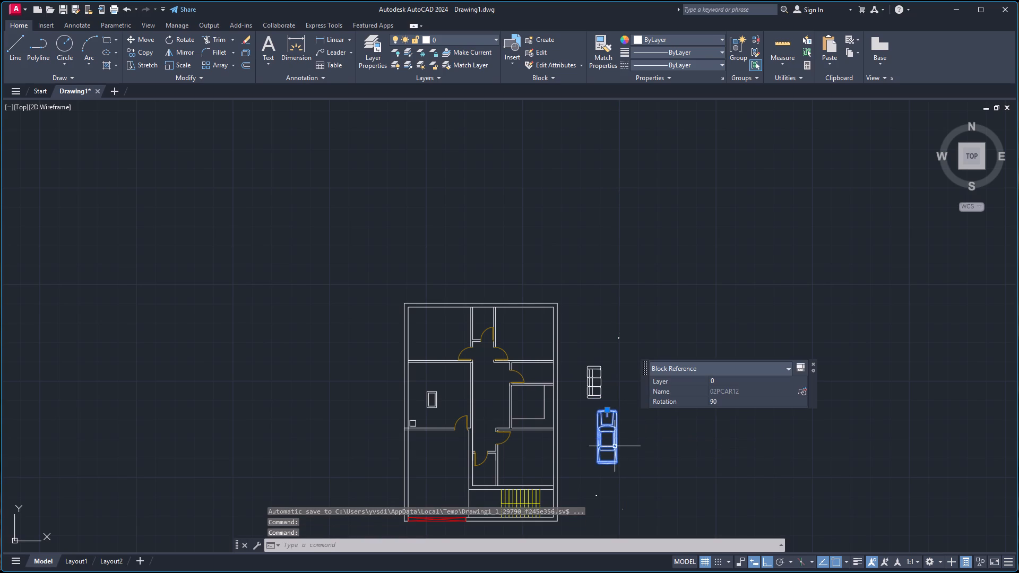
key("m")
key("Return")
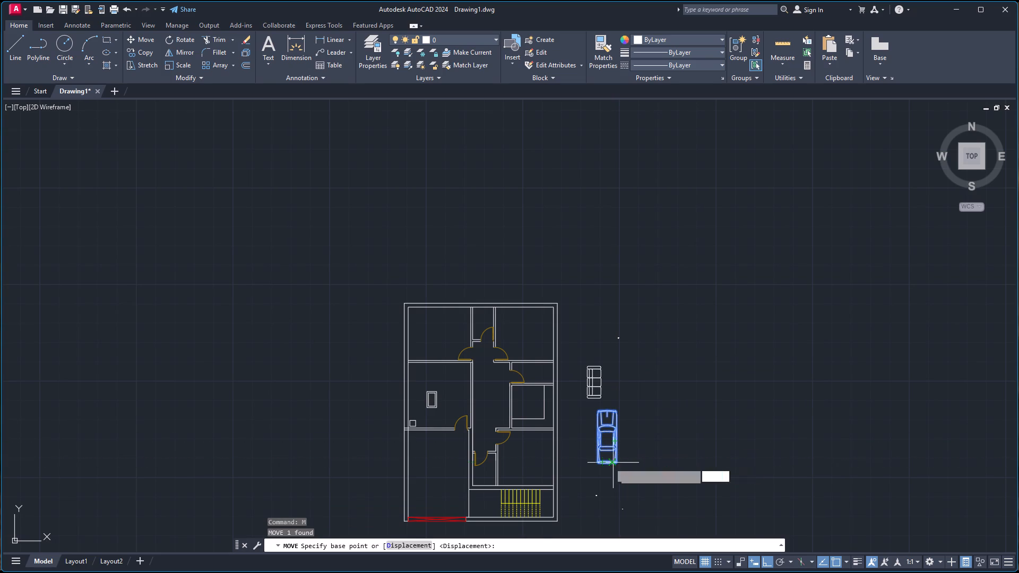
left_click(605, 465)
scroll(444, 517, "down", 1)
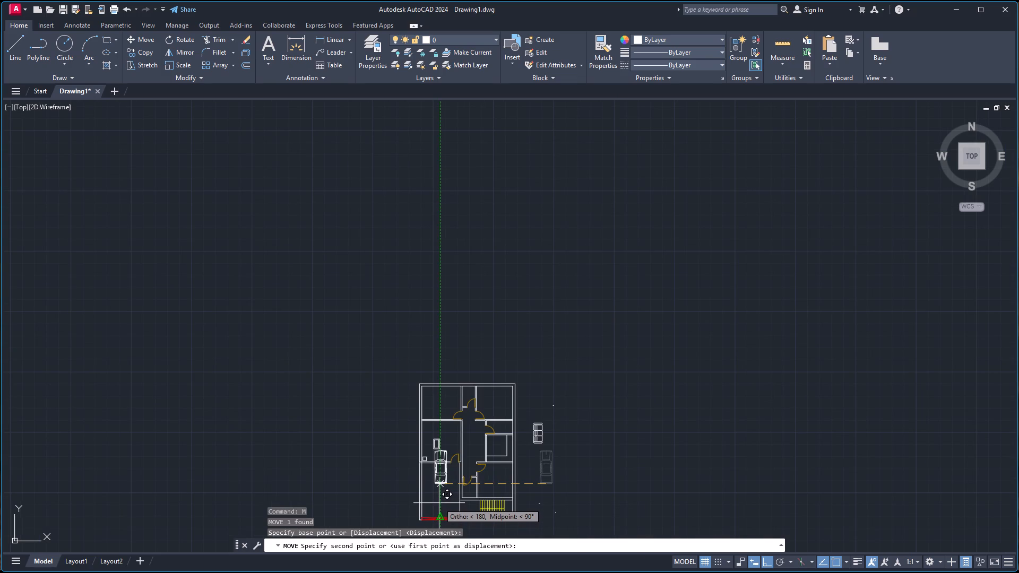
scroll(440, 503, "up", 2)
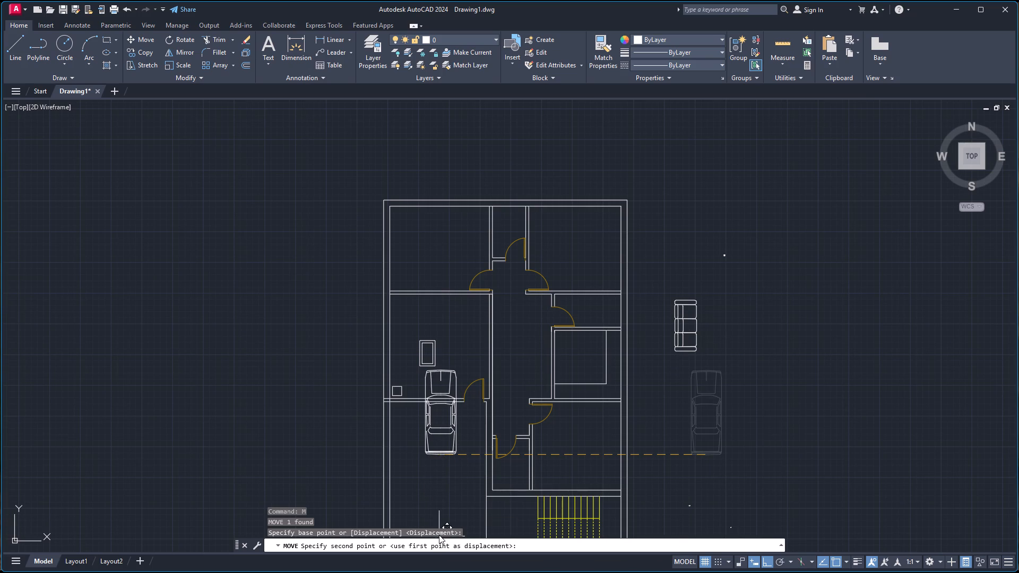
key("F8")
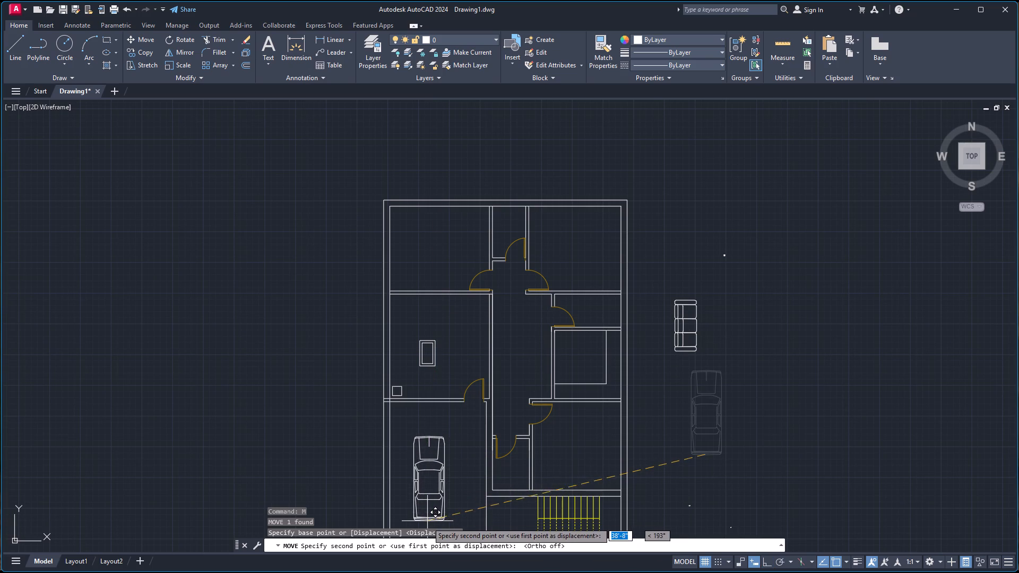
scroll(427, 524, "up", 1)
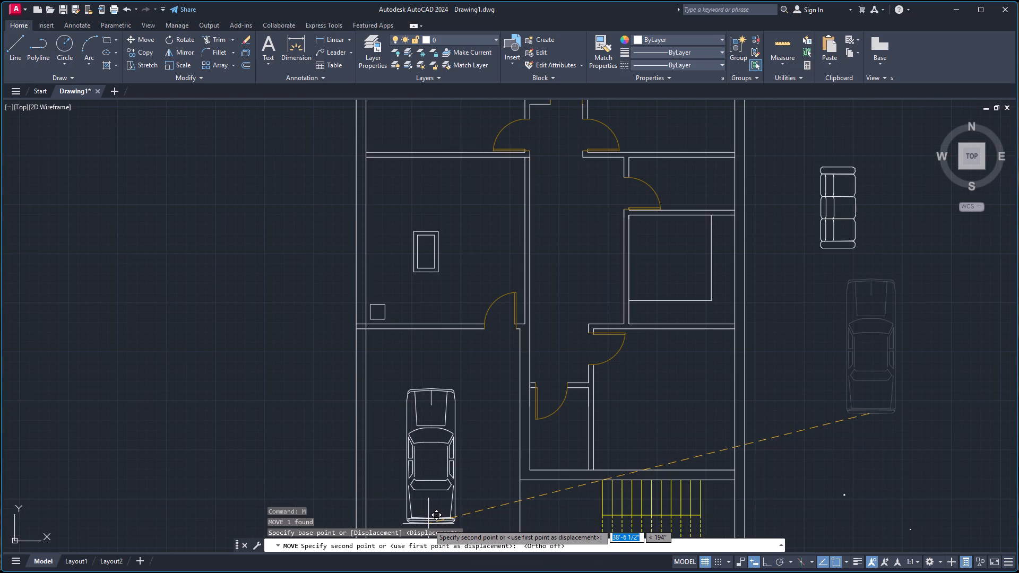
scroll(428, 526, "down", 6)
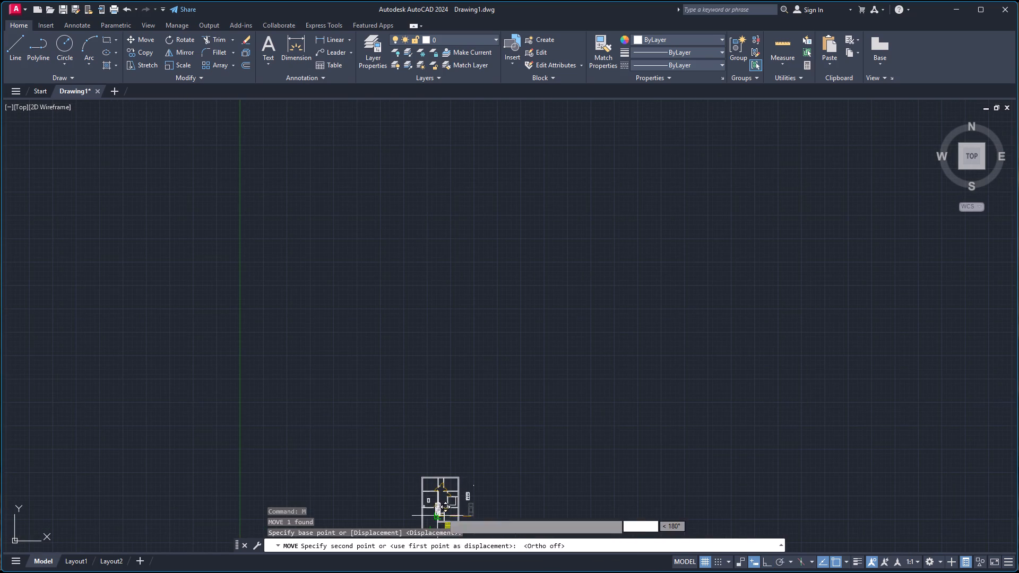
scroll(449, 508, "down", 4)
scroll(443, 522, "up", 5)
scroll(446, 448, "up", 1)
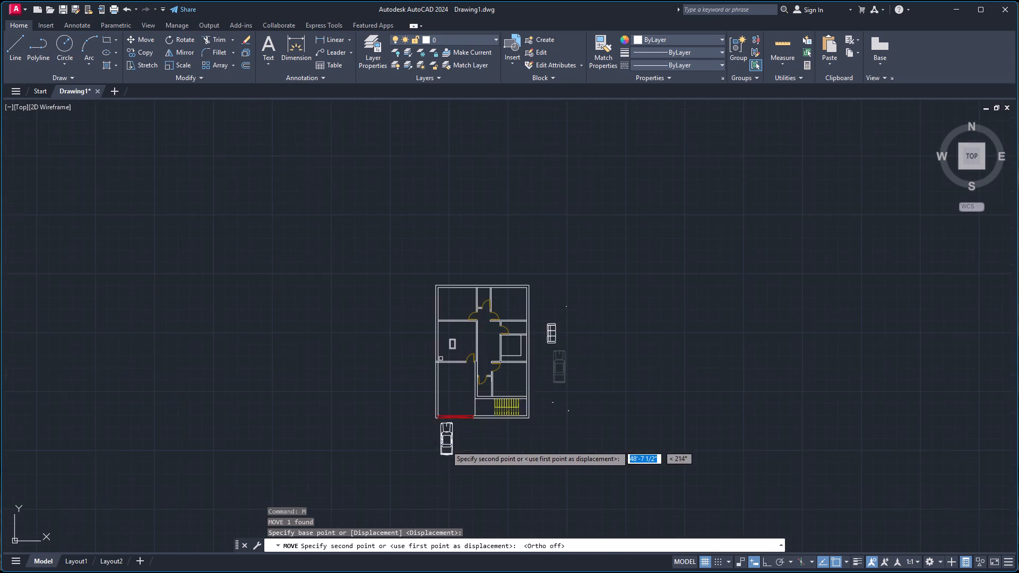
scroll(446, 442, "up", 2)
scroll(455, 354, "up", 2)
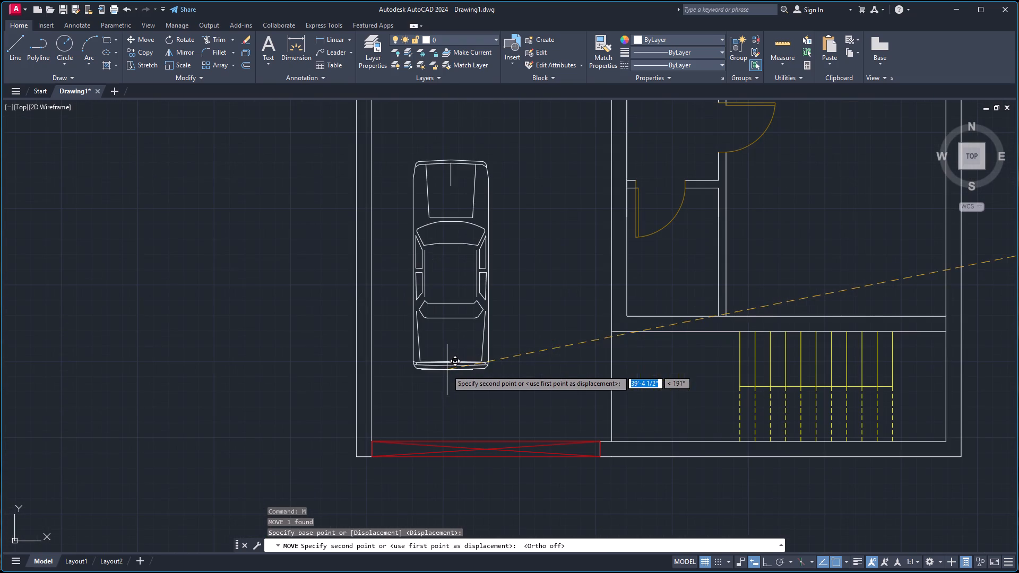
scroll(452, 375, "down", 1)
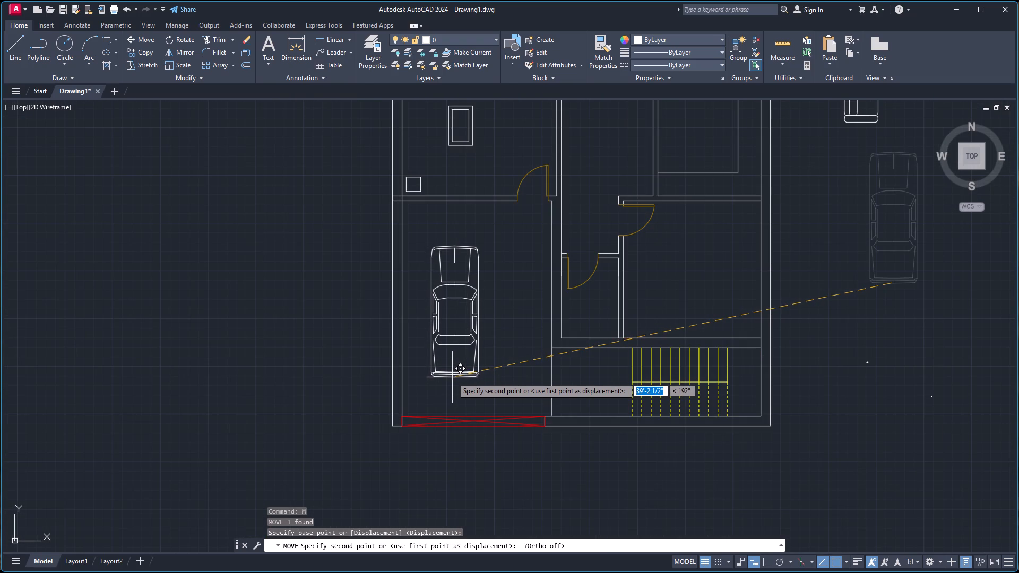
left_click(452, 377)
Scale the sofa block beside the floor plan freehand about the middle of its back to a little over half its size.
scroll(868, 372, "down", 1)
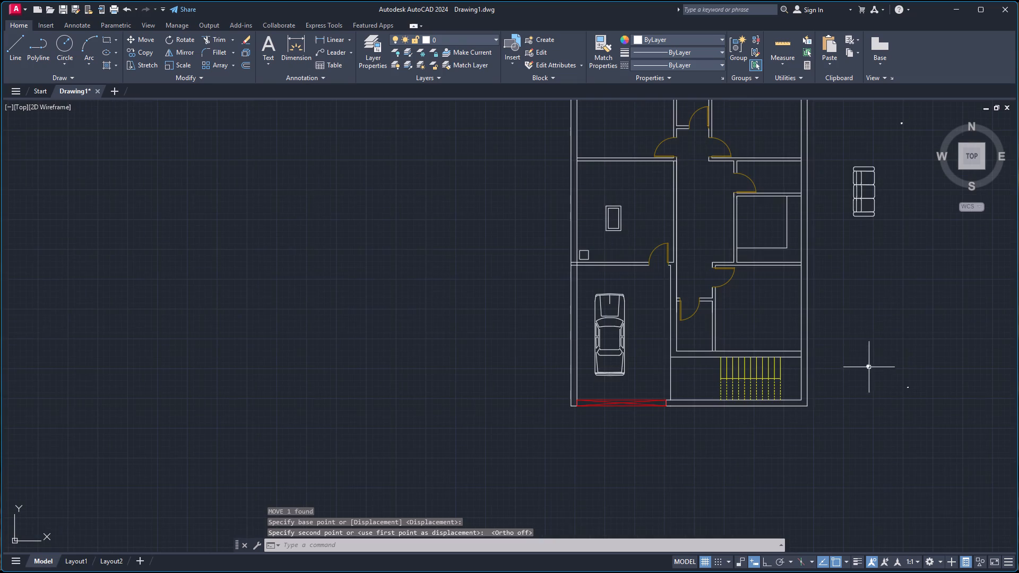
scroll(890, 301, "down", 3)
scroll(897, 240, "up", 3)
scroll(815, 388, "up", 1)
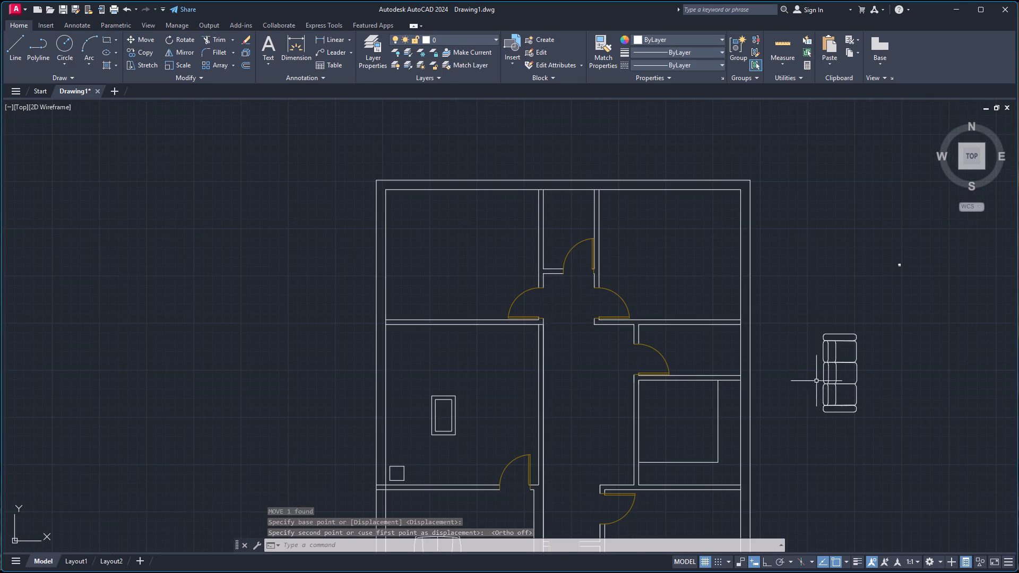
left_click(812, 310)
left_click(897, 454)
type("sc")
key("Return")
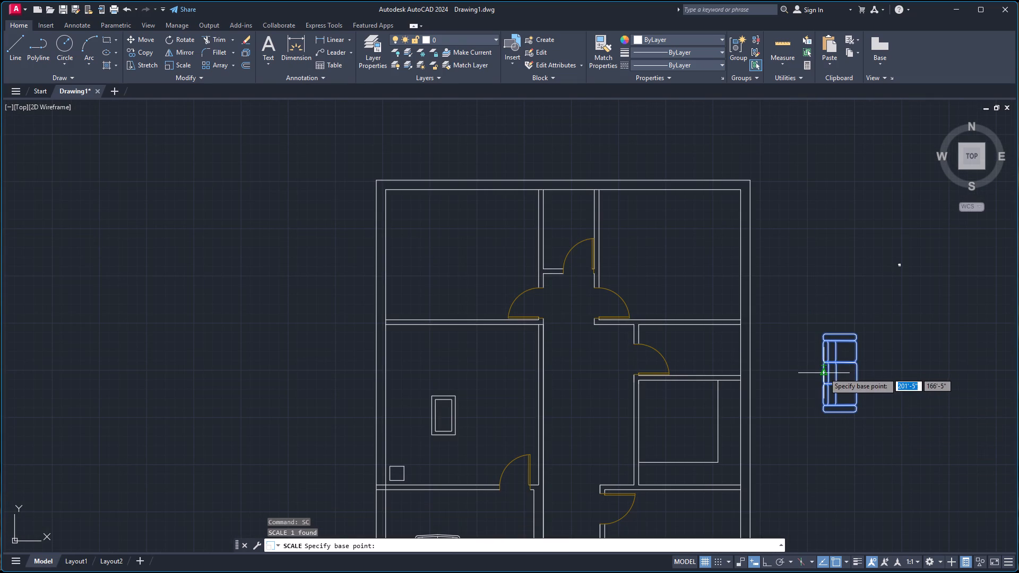
left_click(824, 372)
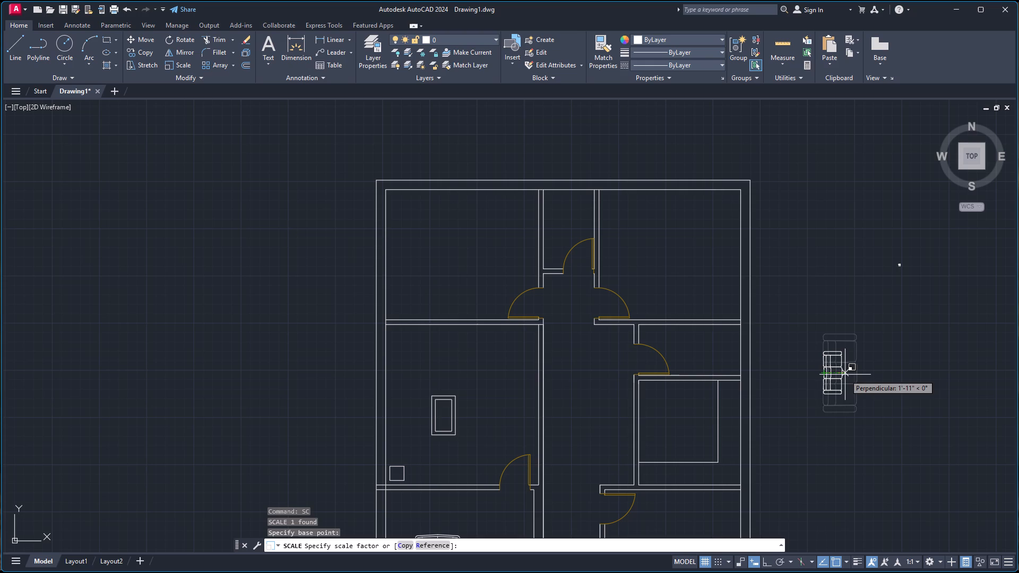
left_click(845, 375)
Copy the reduced sofa into the room with the small table, placing its back just off the plan's left exterior wall.
left_click(828, 368)
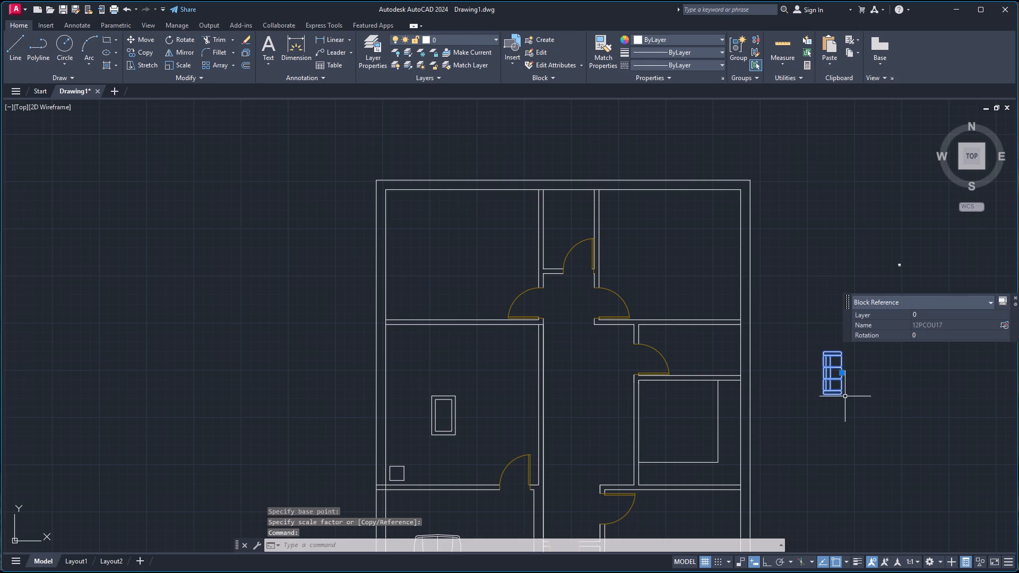
key("c")
key("o")
key("Return")
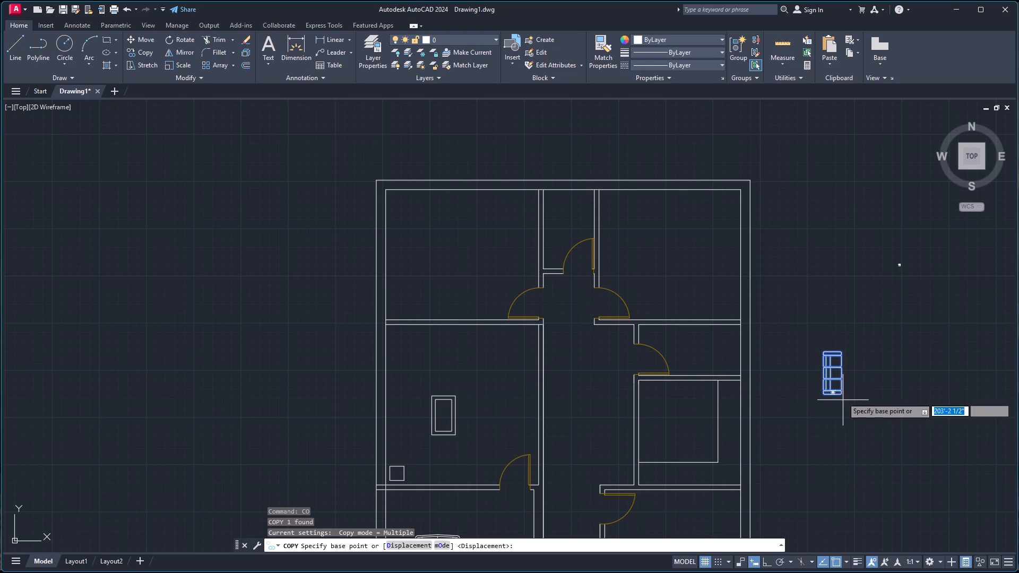
left_click(821, 374)
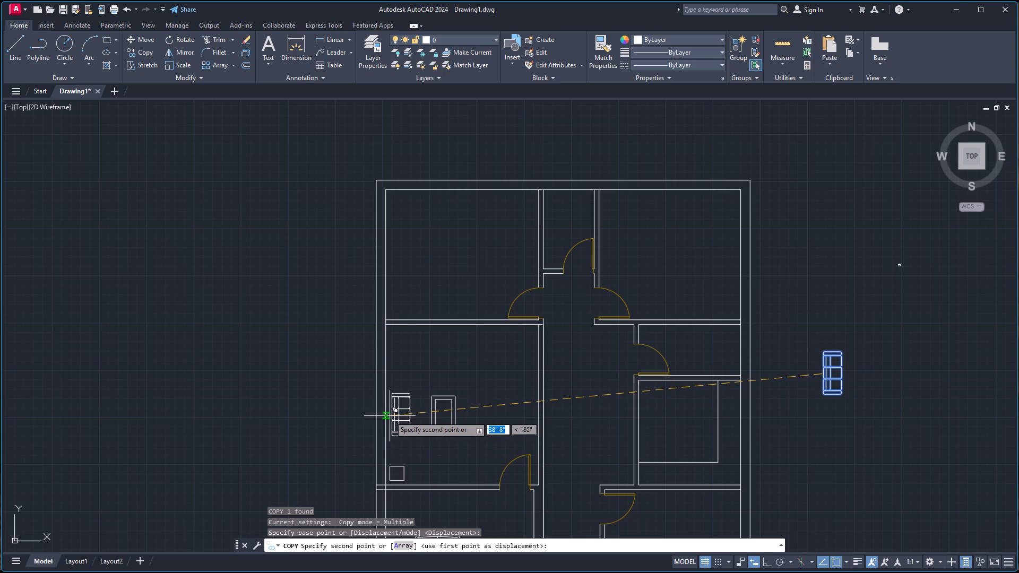
scroll(390, 416, "up", 4)
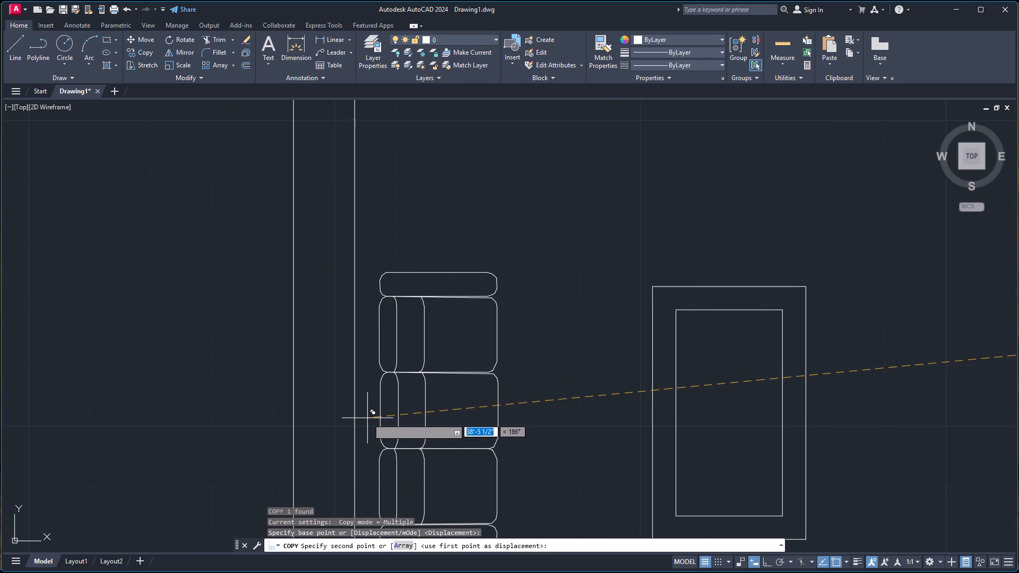
left_click(357, 411)
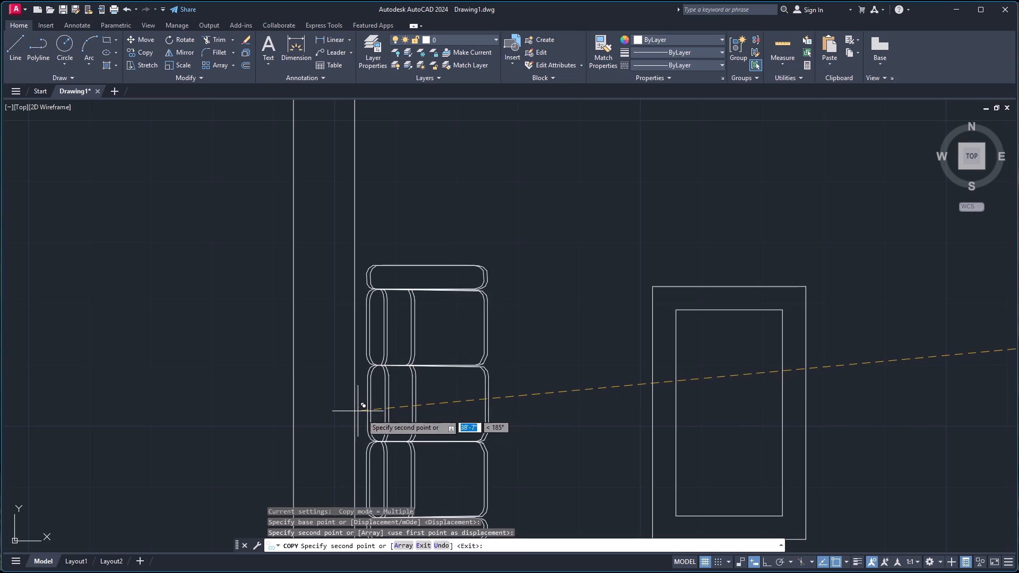
scroll(429, 440, "down", 3)
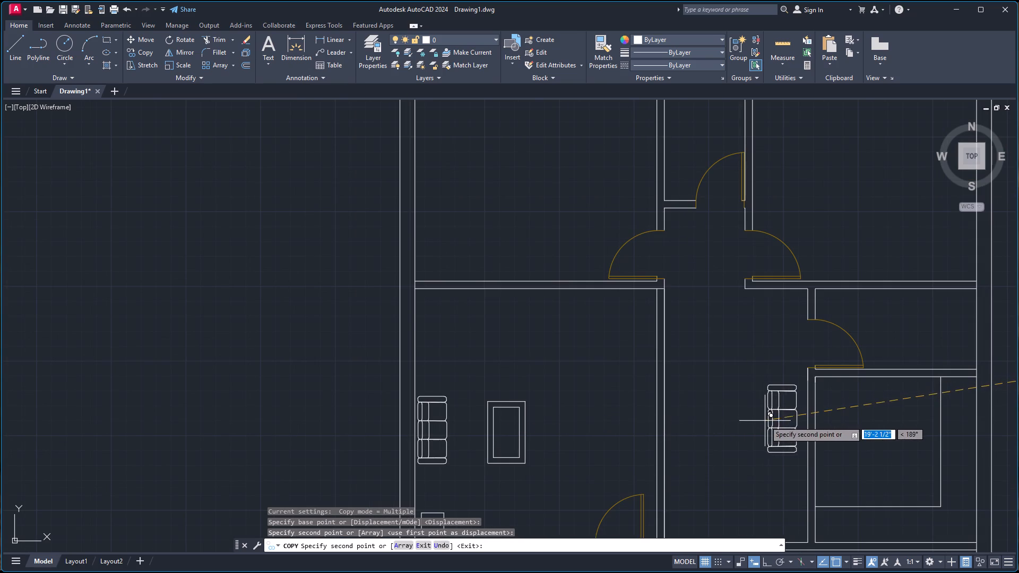
key("Escape")
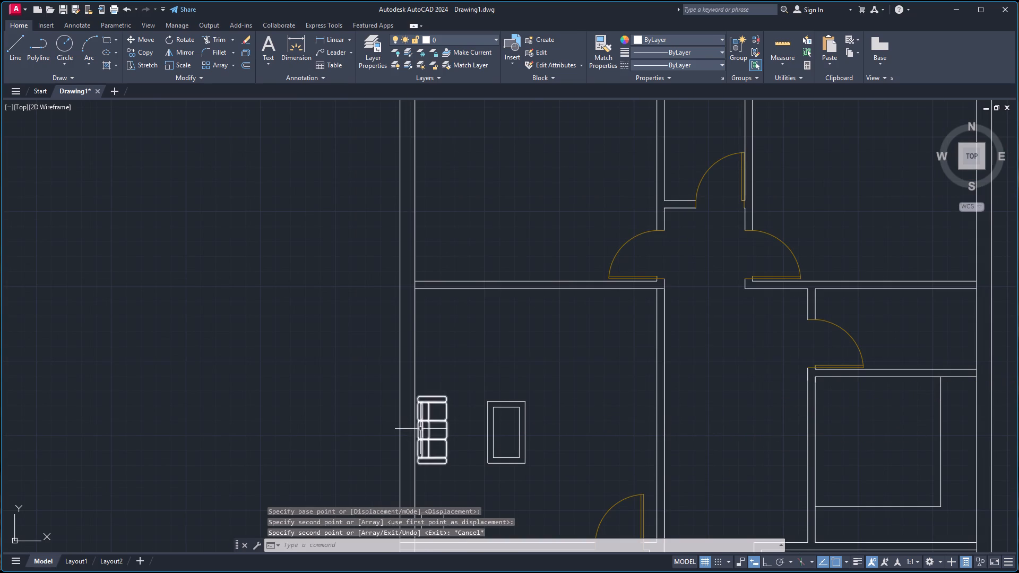
Scale the sofa copy in the table room freehand about the middle of its back to about one and a half times its size.
left_click(419, 427)
type("sc")
key("Return")
scroll(424, 435, "up", 3)
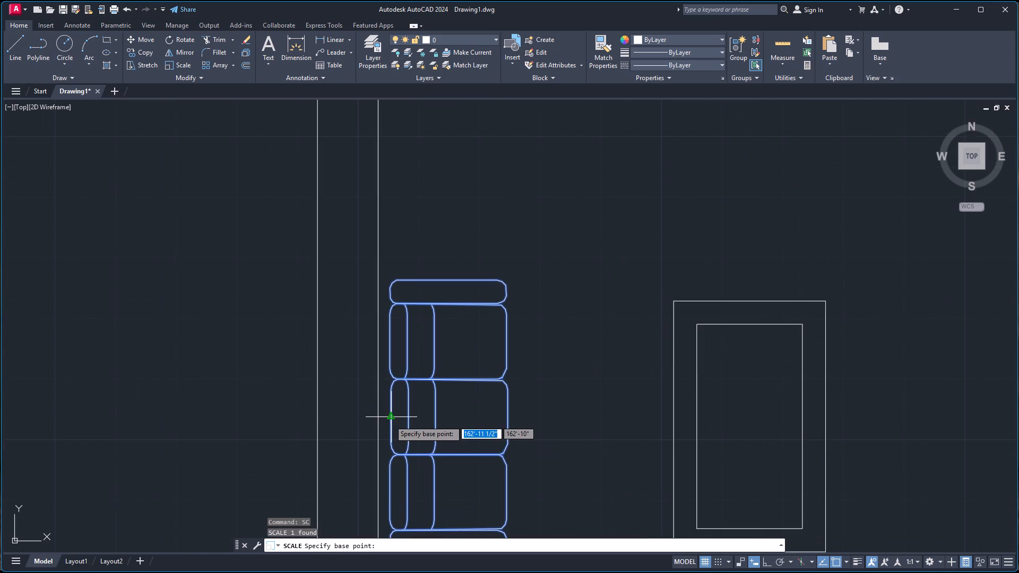
left_click(390, 420)
scroll(460, 437, "down", 3)
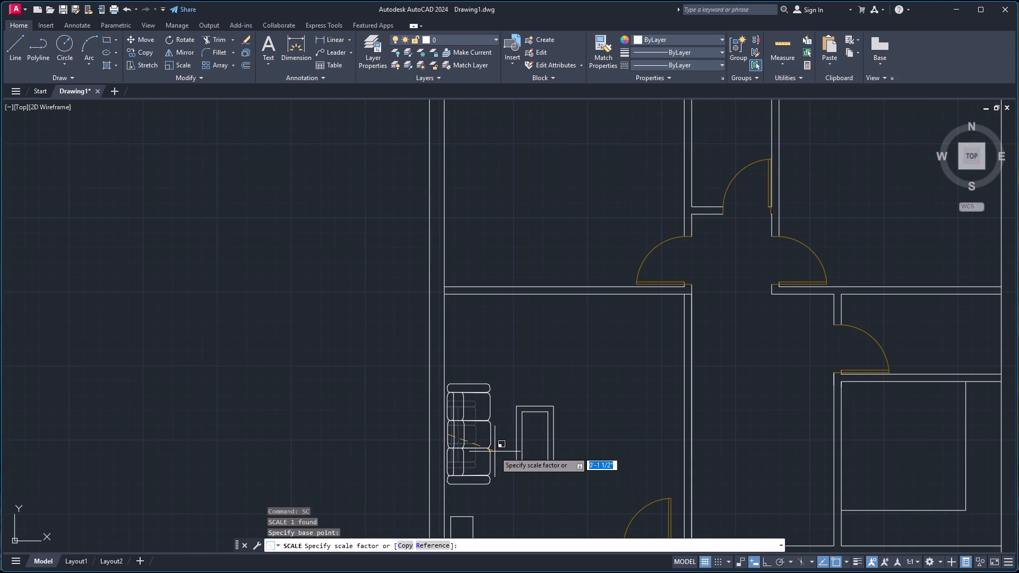
left_click(495, 452)
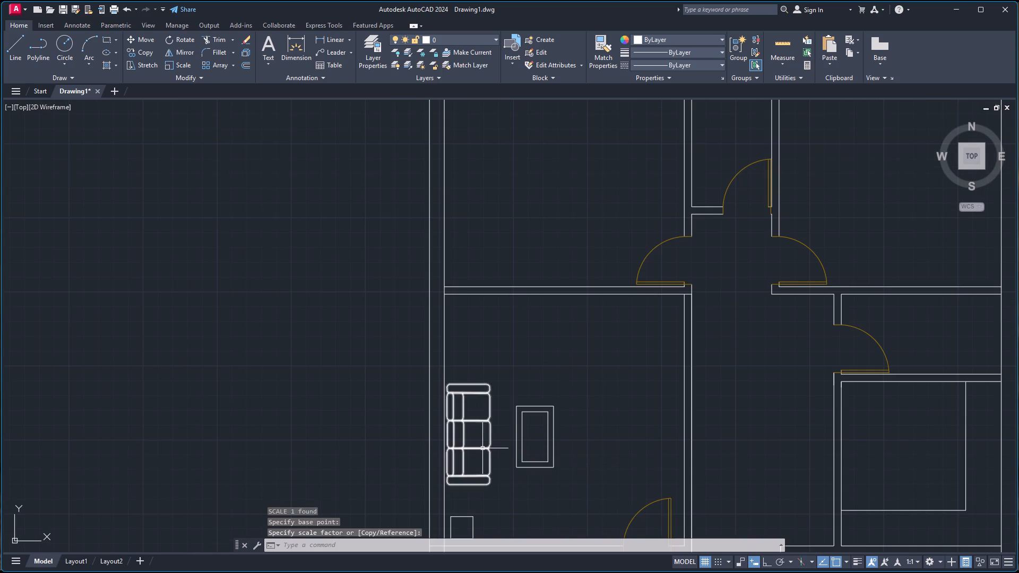
Copy the enlarged sofa to the empty area outside the plan's left exterior wall.
left_click(482, 448)
key("c")
key("o")
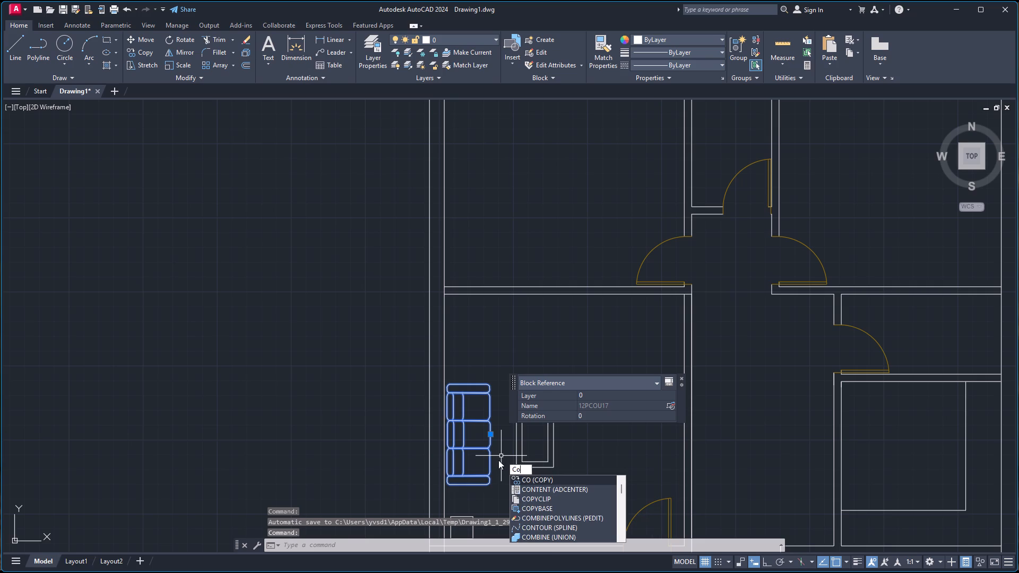
key("Return")
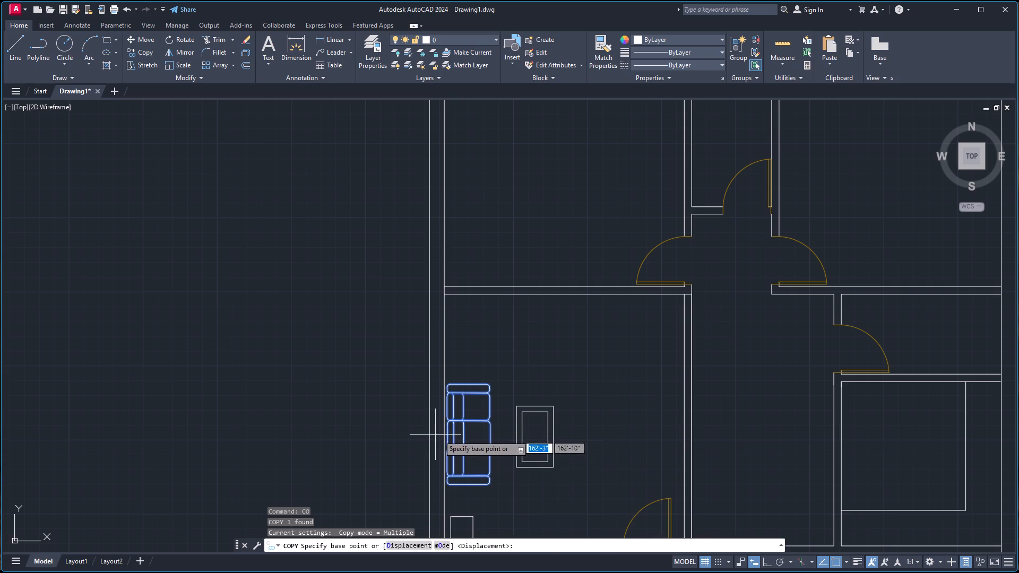
left_click(447, 438)
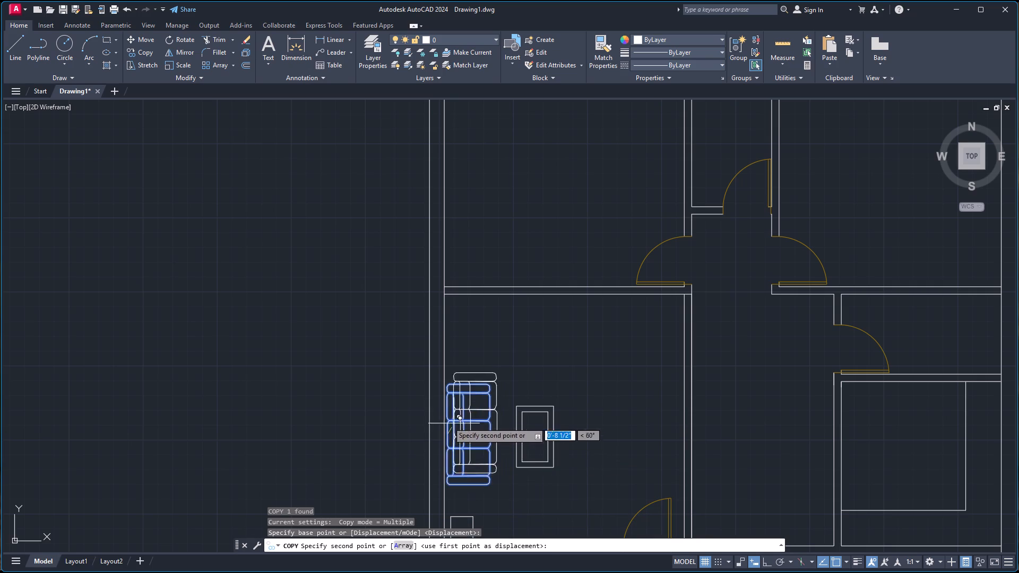
left_click(334, 421)
key("Escape")
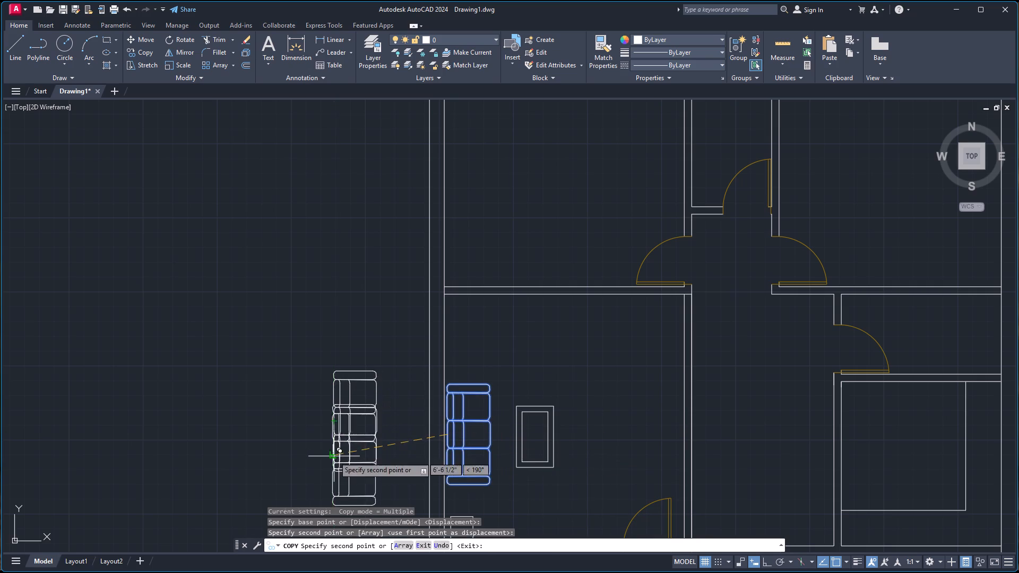
Rotate the sofa copy outside the wall 90° about the middle of its back, with grid display off and dynamic UCS on.
left_click(318, 355)
left_click(400, 486)
type("ro")
key("Return")
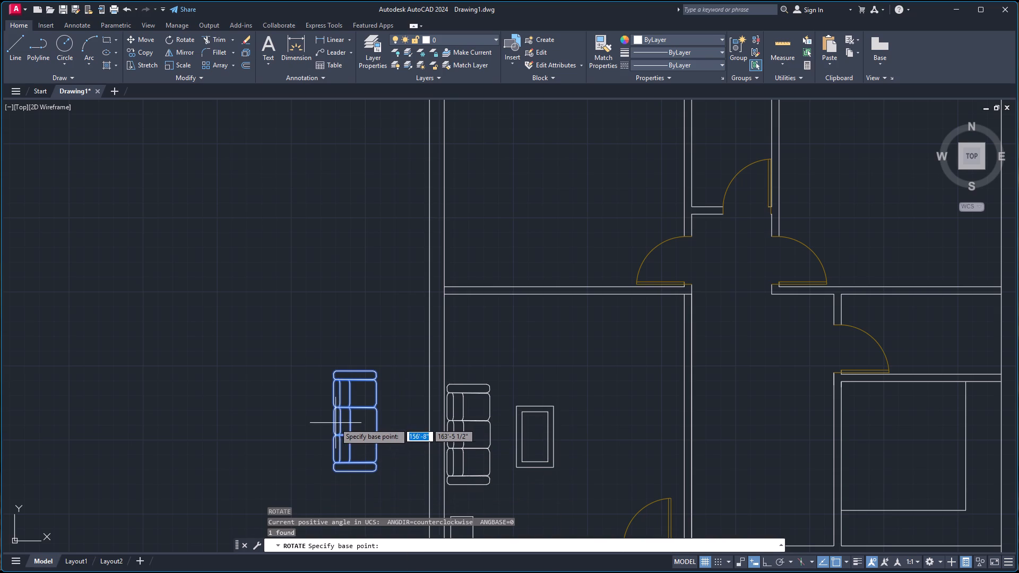
left_click(334, 423)
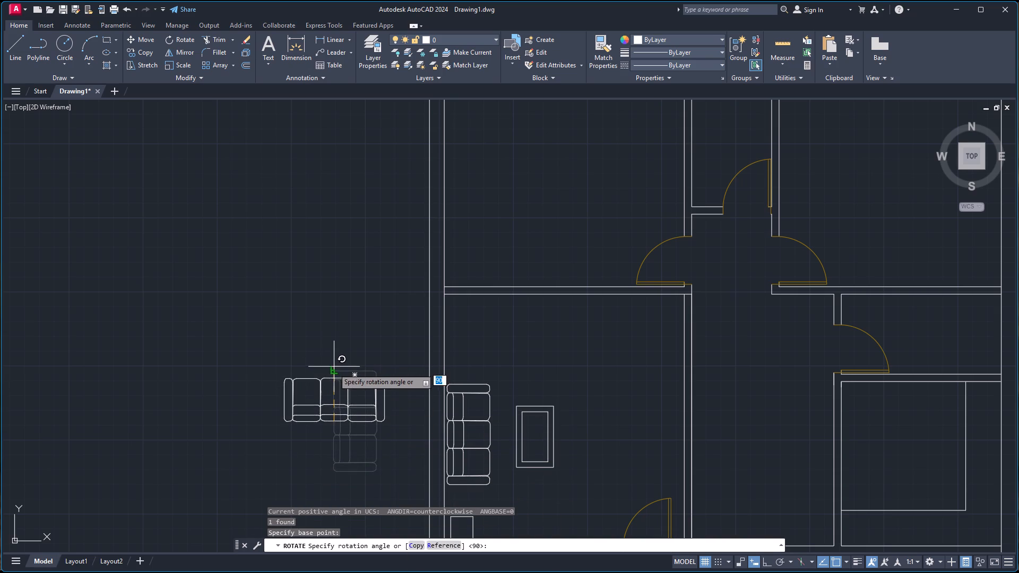
key("F7")
key("F6")
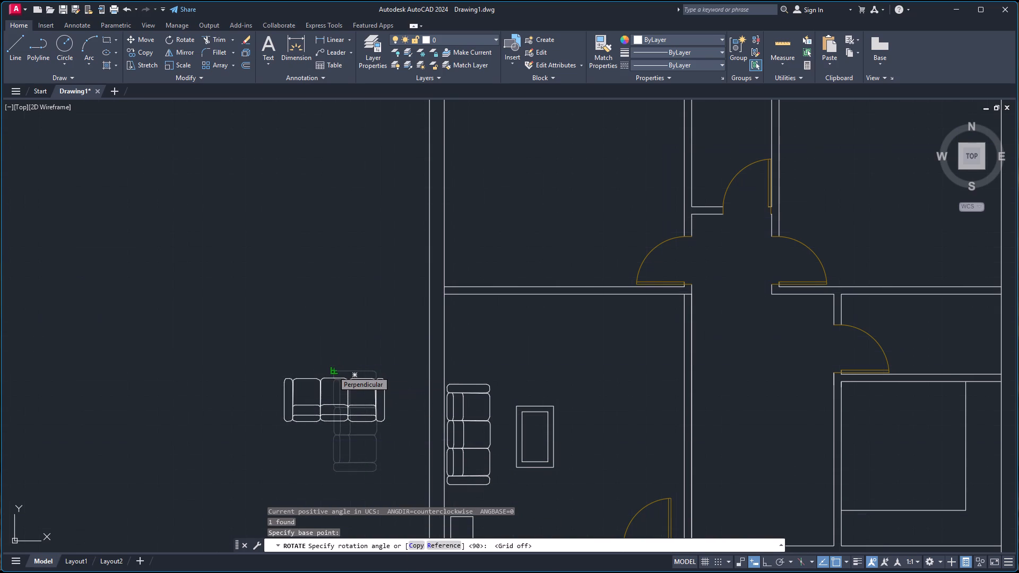
left_click(336, 351)
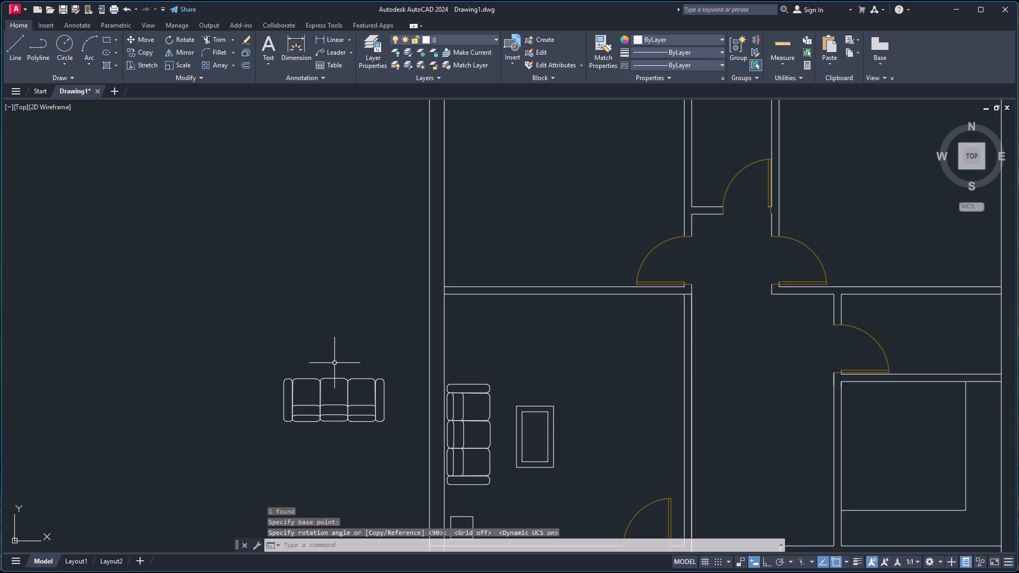
Move the rotated sofa by its back's midpoint into the table room, just off the lower wall between the small square table and door.
left_click(340, 422)
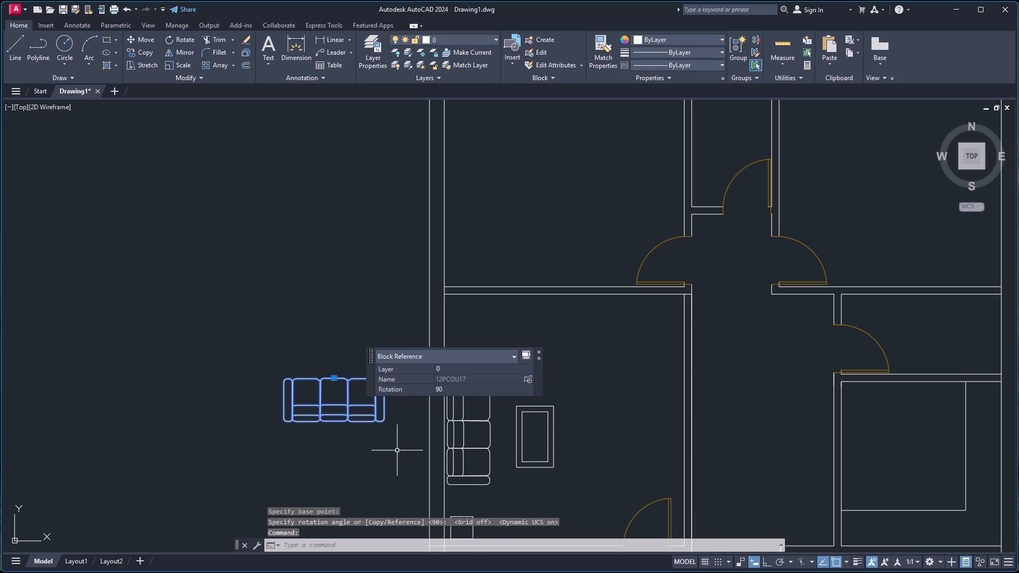
key("c")
key("BackSpace")
key("m")
key("Return")
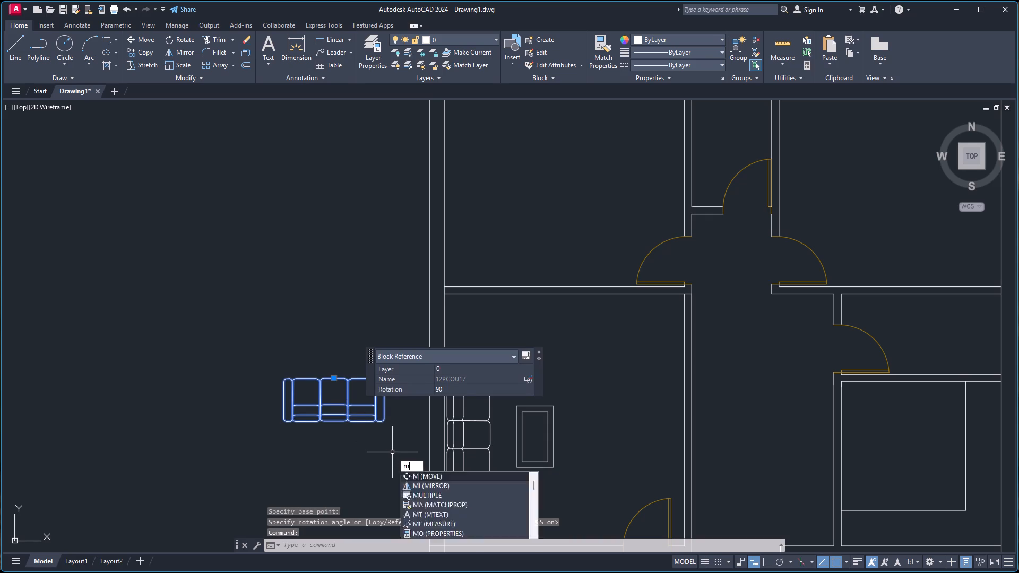
left_click(333, 421)
scroll(447, 455, "down", 5)
scroll(493, 485, "up", 3)
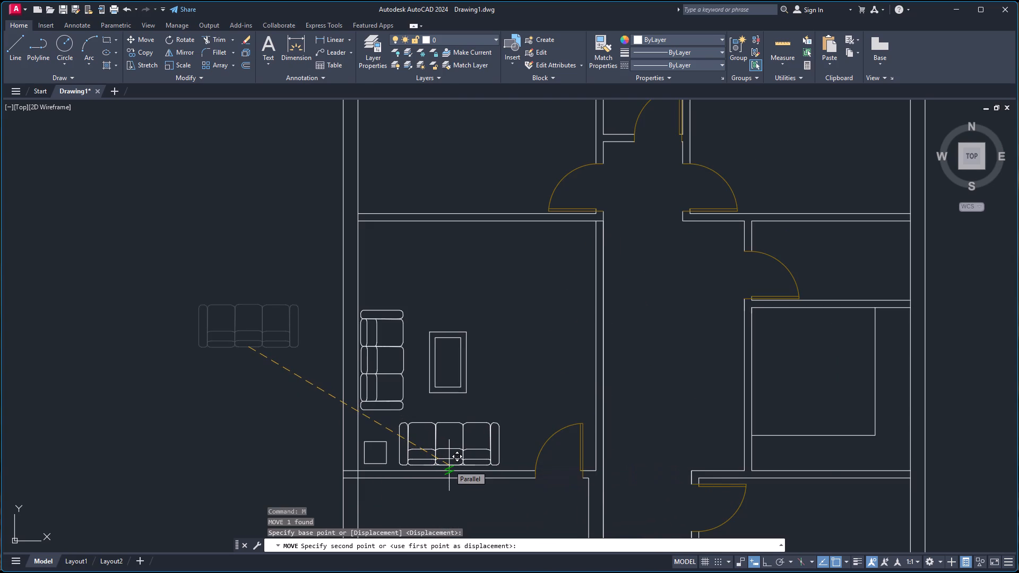
scroll(448, 465, "up", 3)
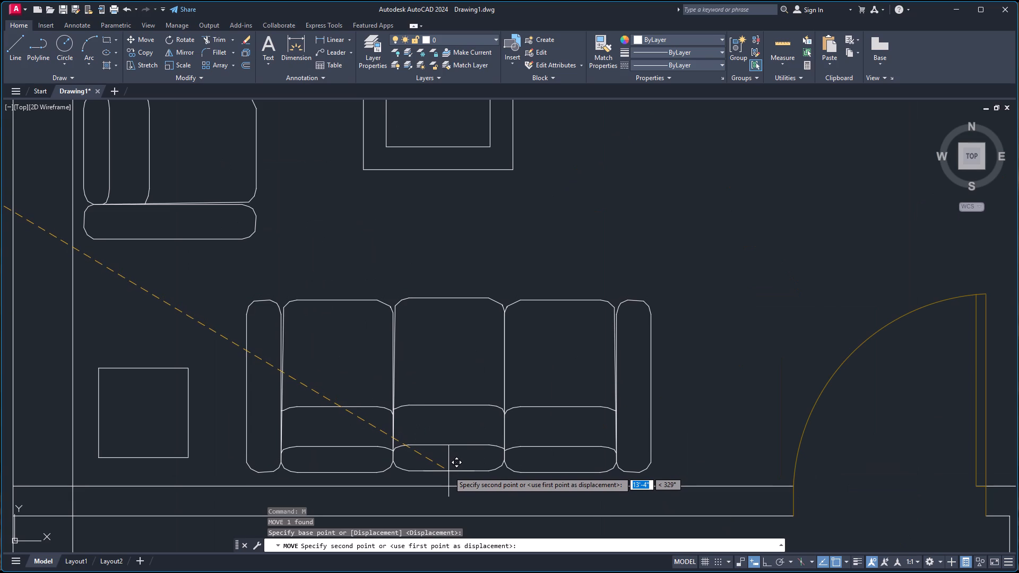
left_click(448, 471)
scroll(585, 364, "down", 3)
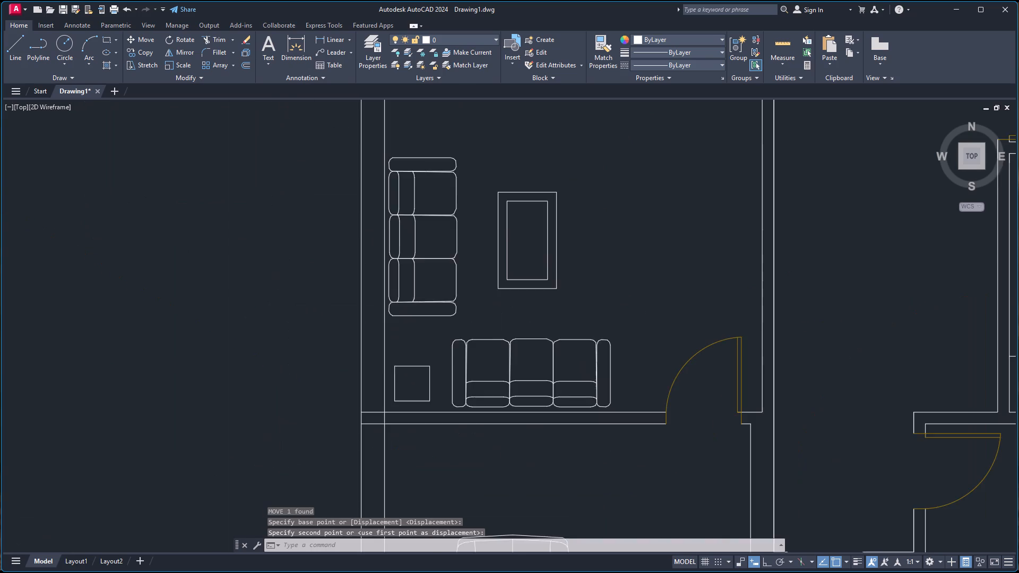
Delete the leftover sofa outside the plan's right exterior wall.
scroll(588, 359, "up", 2)
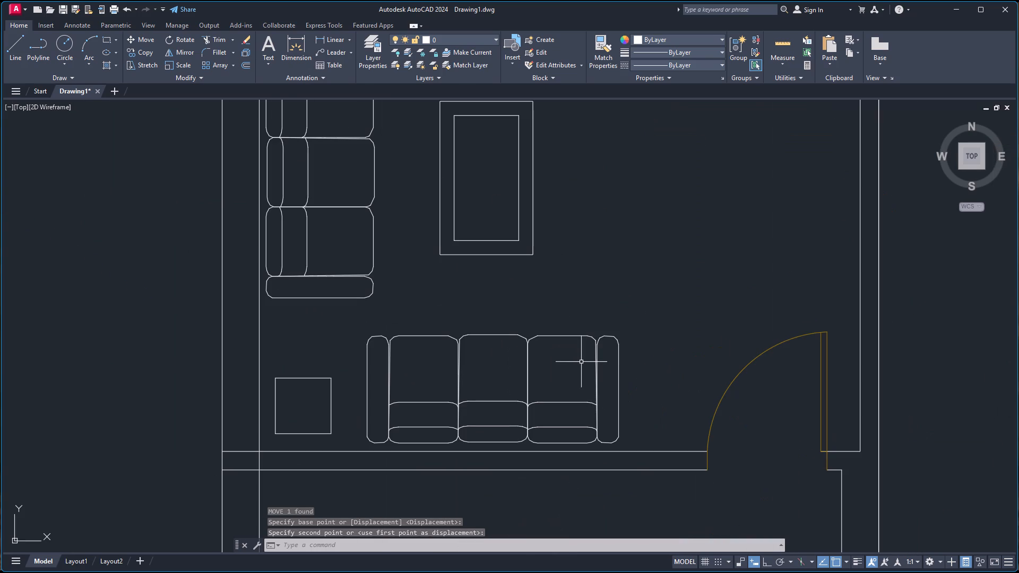
scroll(593, 360, "down", 2)
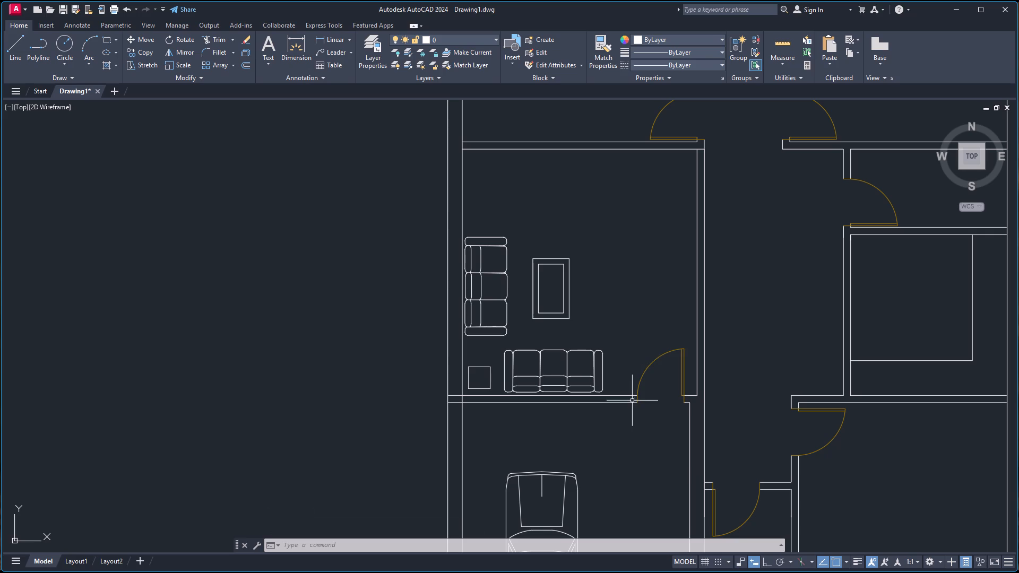
scroll(631, 402, "down", 2)
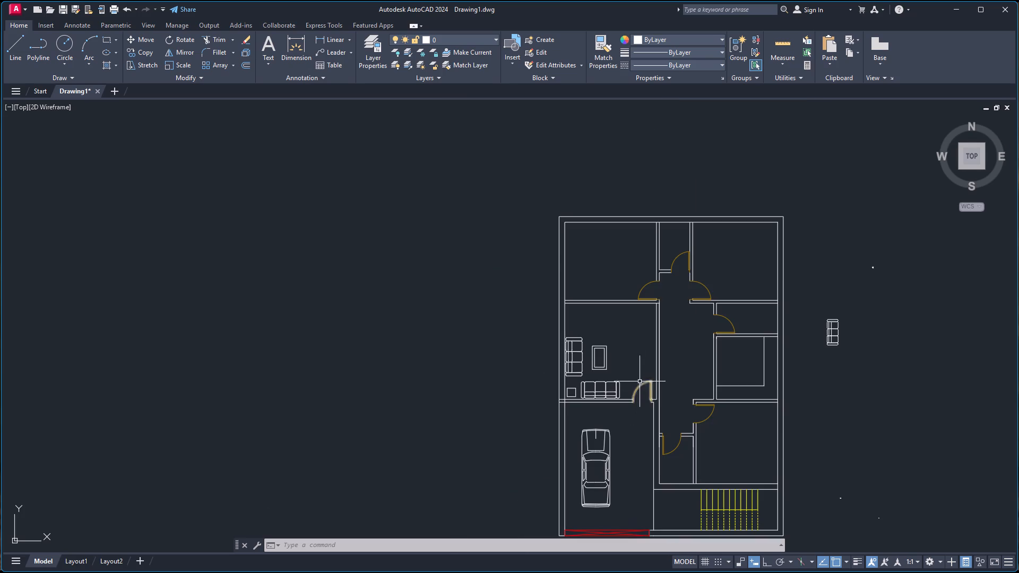
scroll(852, 345, "up", 1)
left_click(792, 270)
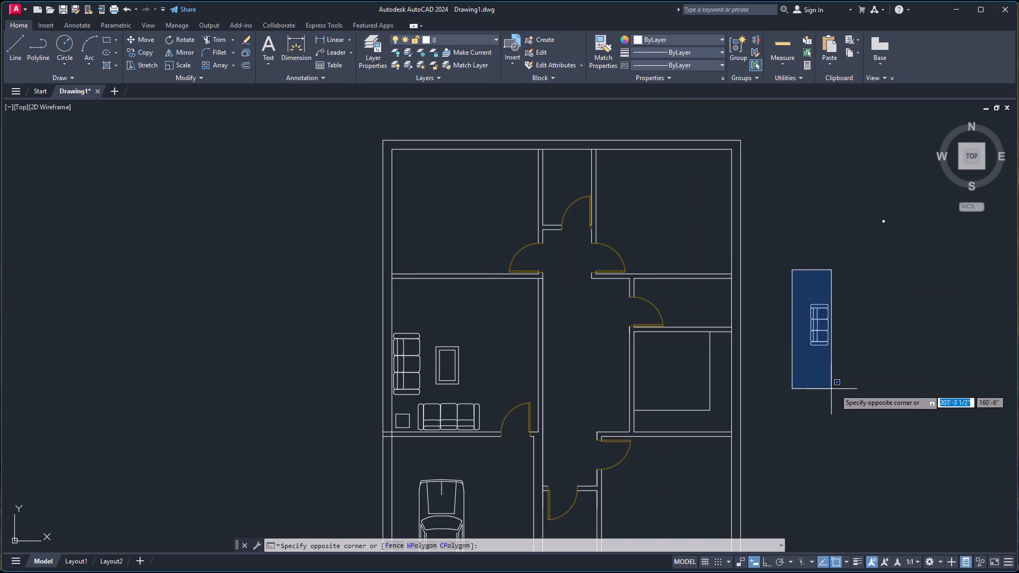
left_click(838, 389)
key("Delete")
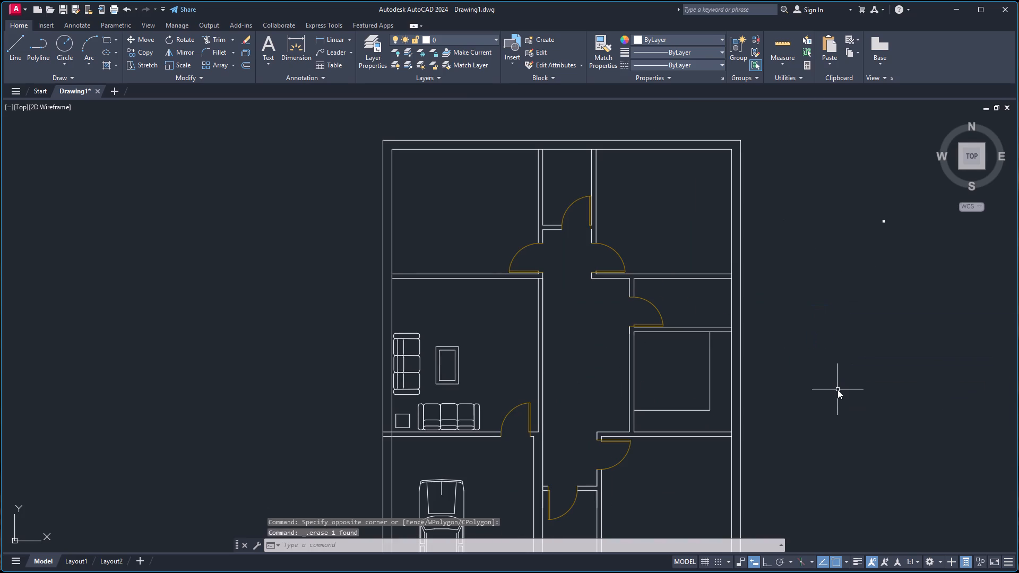
Scale the tiny bed block outside the plan freehand about its head edge's midpoint until bed and nightstands span nearly half the upper-right room's width.
scroll(868, 247, "up", 4)
scroll(889, 143, "down", 4)
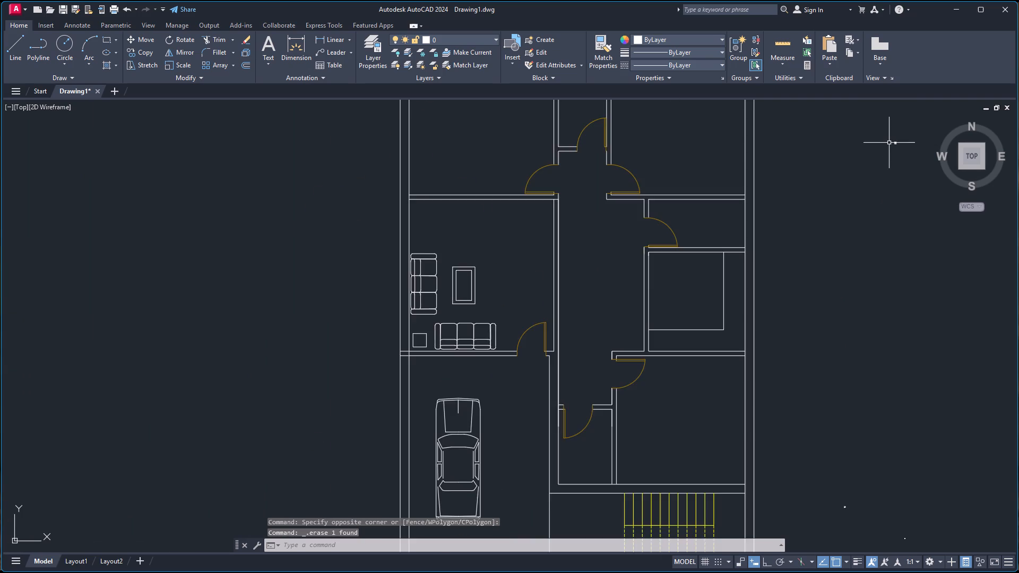
scroll(887, 138, "down", 3)
scroll(878, 125, "up", 4)
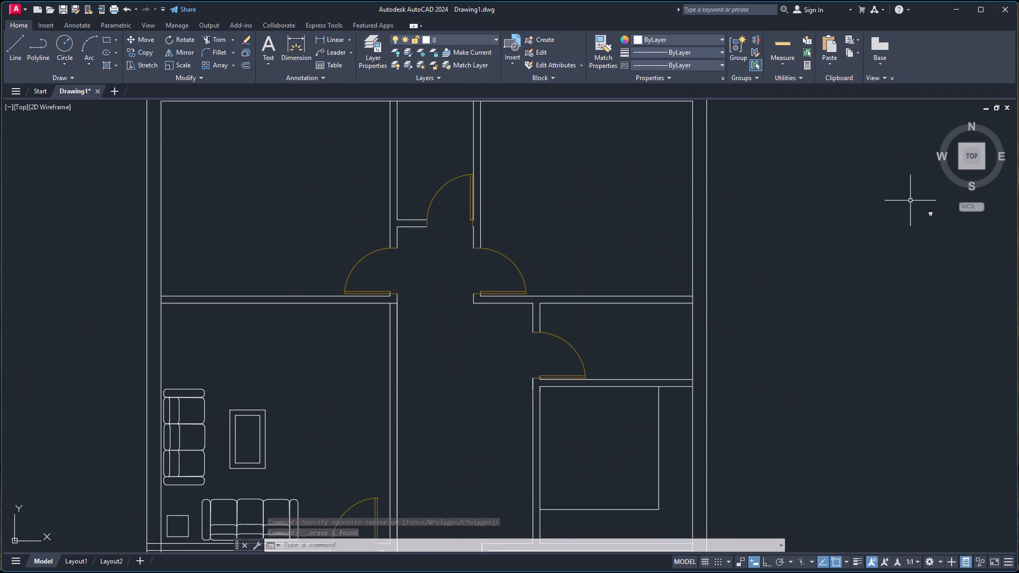
left_click_drag(910, 201, 919, 201)
left_click(946, 251)
type("sc")
key("Return")
scroll(929, 204, "down", 4)
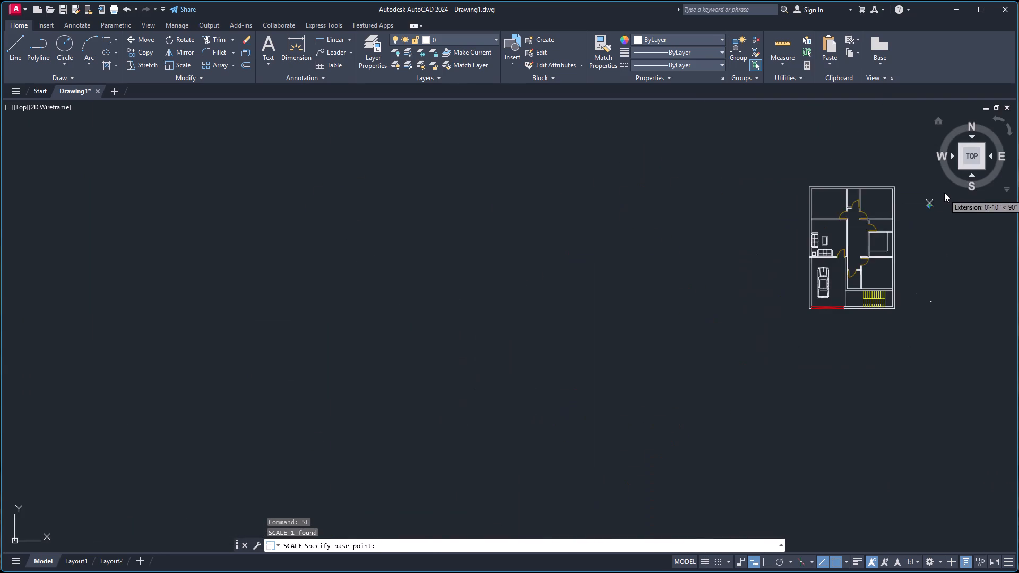
scroll(944, 193, "up", 5)
scroll(832, 324, "up", 4)
scroll(467, 236, "up", 3)
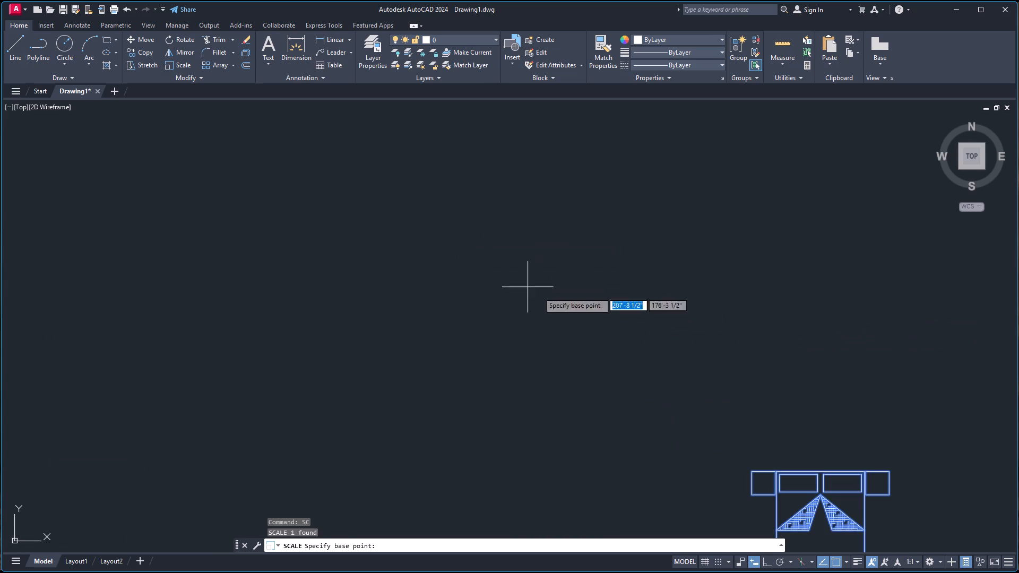
left_click(821, 470)
scroll(807, 396, "down", 5)
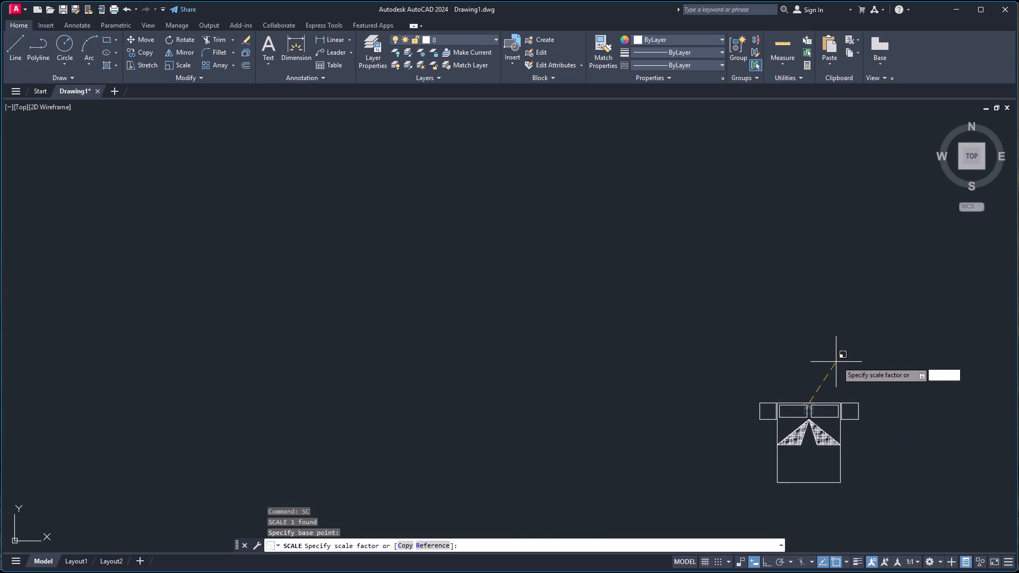
scroll(807, 356, "down", 3)
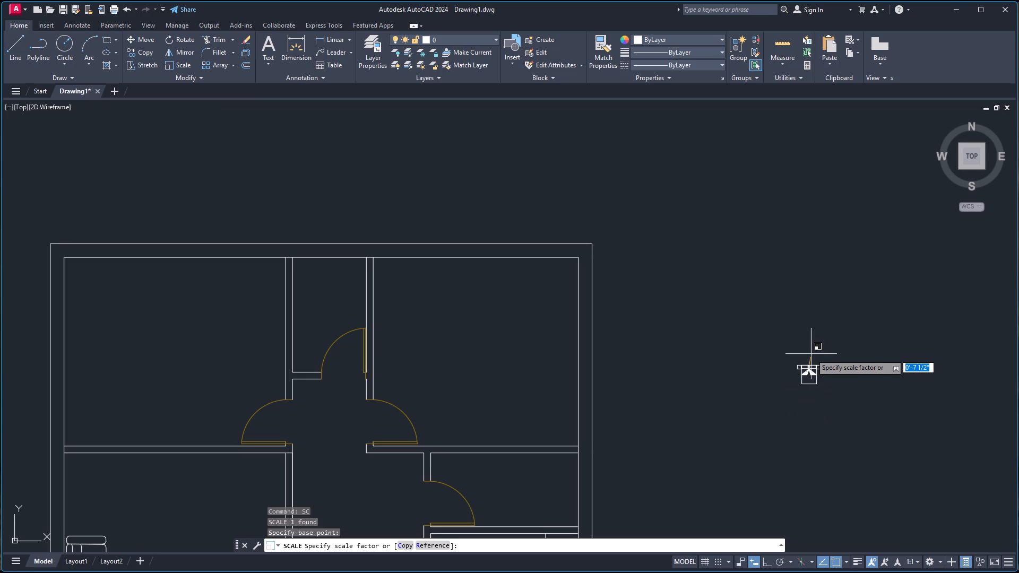
scroll(811, 354, "up", 1)
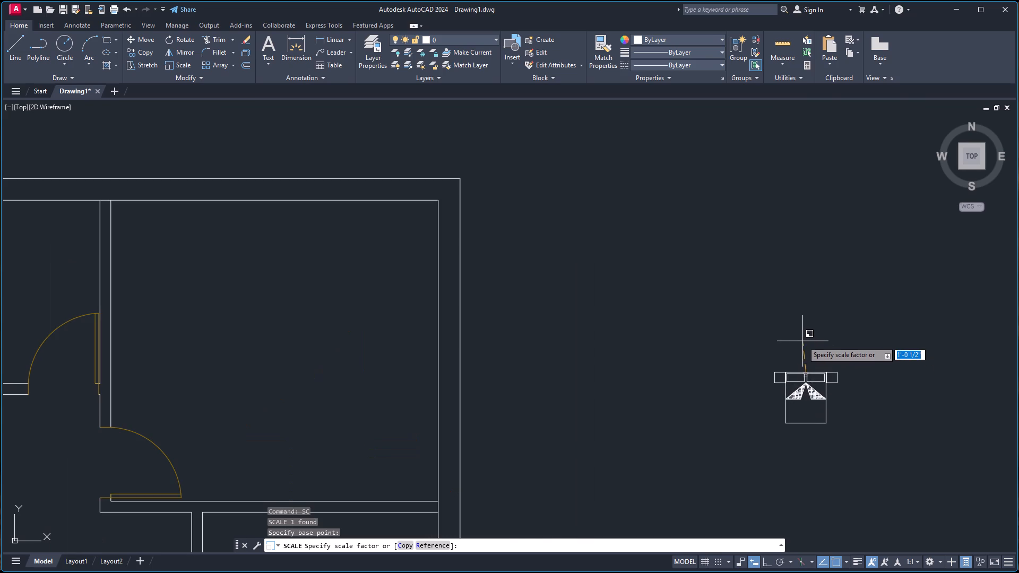
scroll(804, 333, "down", 3)
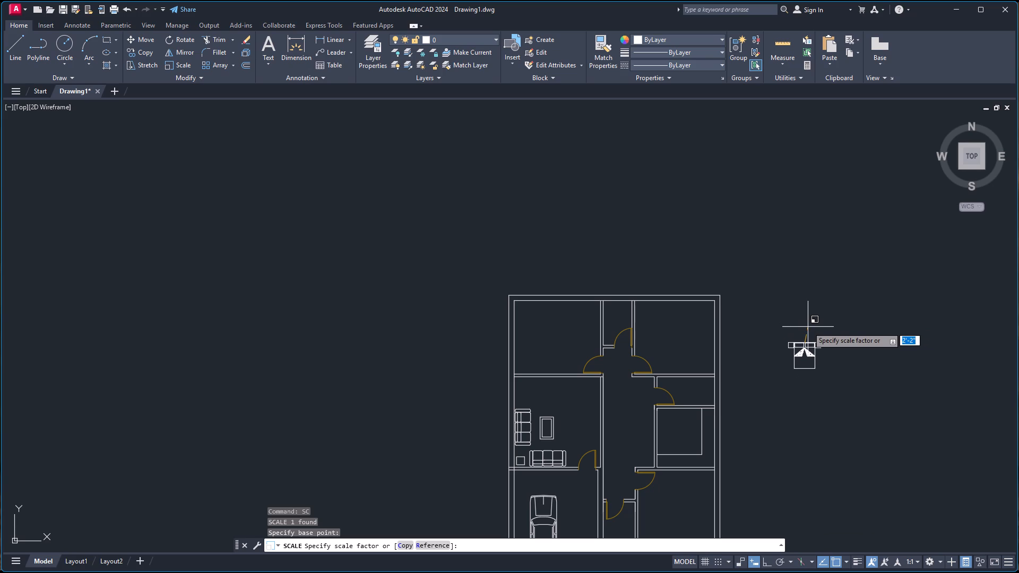
left_click(808, 324)
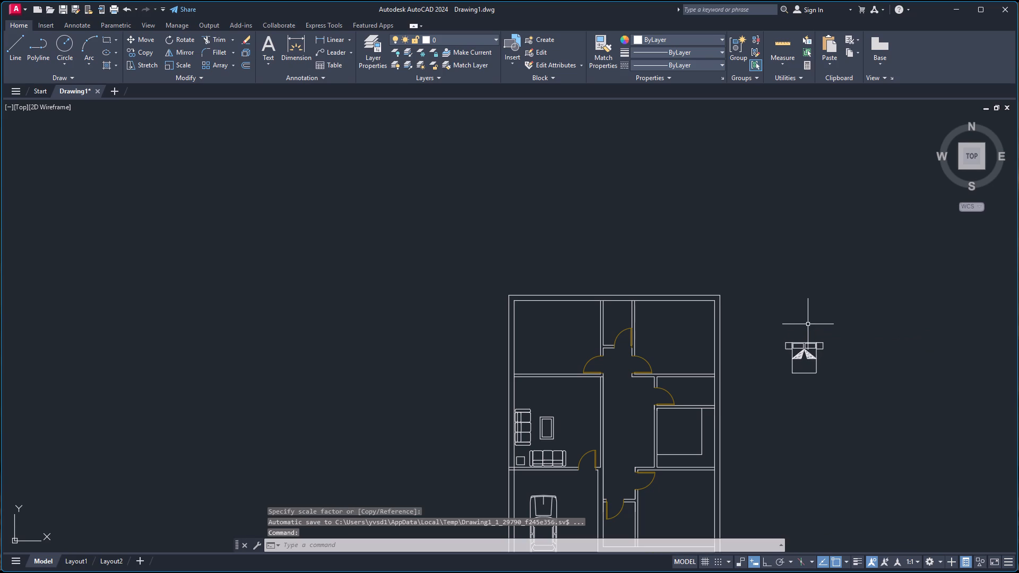
Rotate the enlarged bed 90° counterclockwise about the midpoint of its head edge, with ortho mode on.
left_click(806, 342)
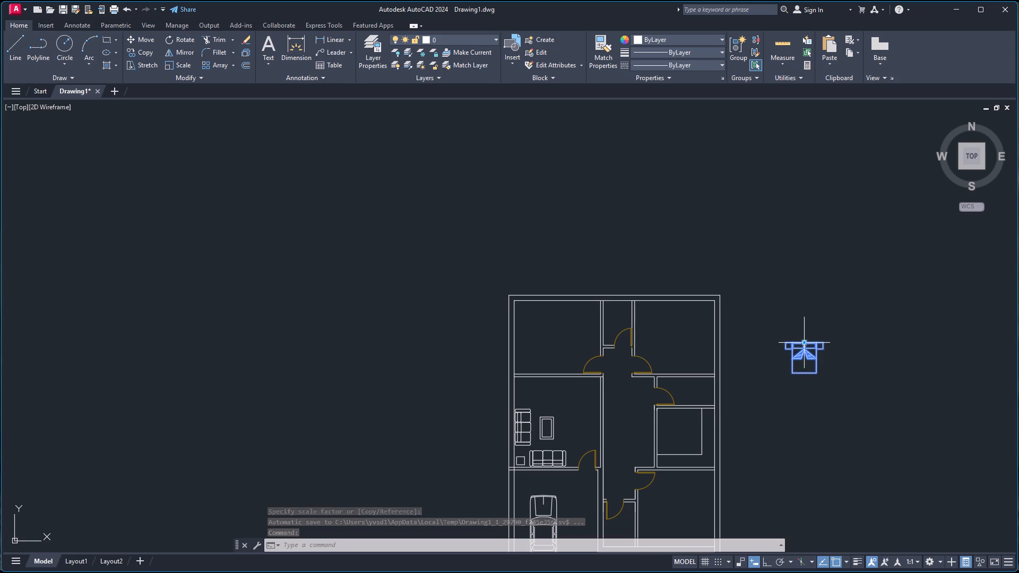
key("c")
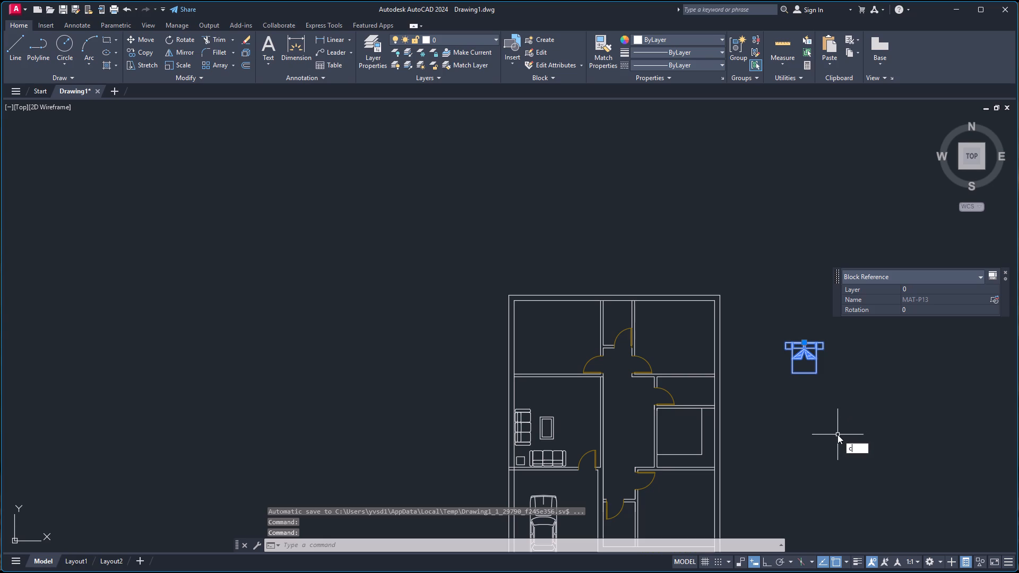
key("BackSpace")
key("r")
key("o")
key("Return")
scroll(789, 314, "up", 3)
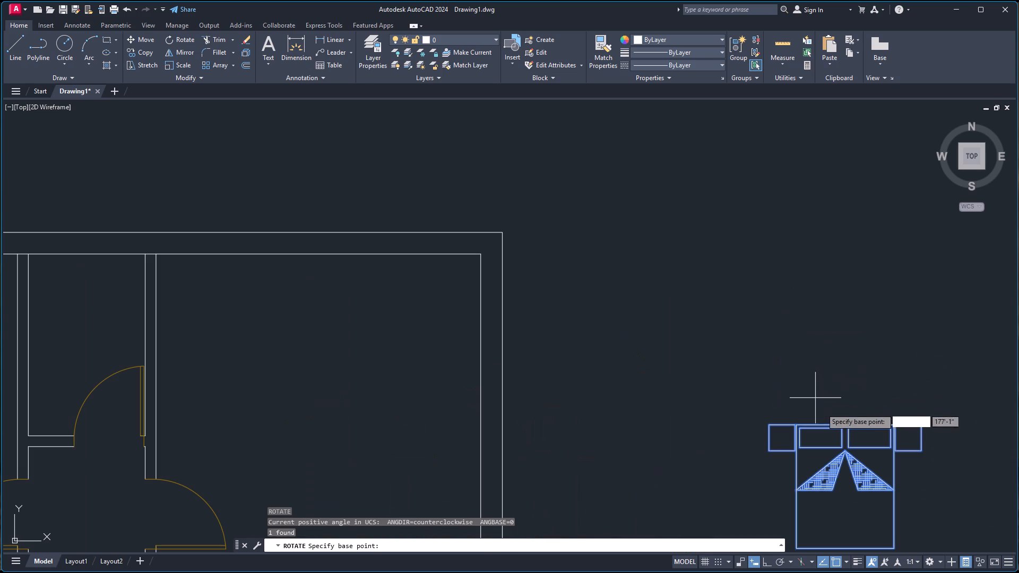
left_click(847, 425)
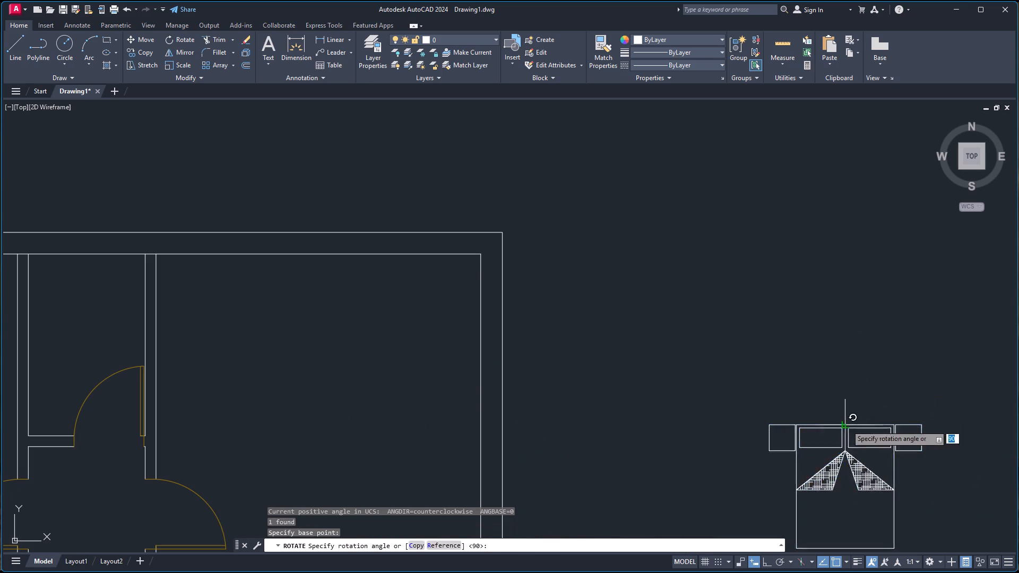
key("F8")
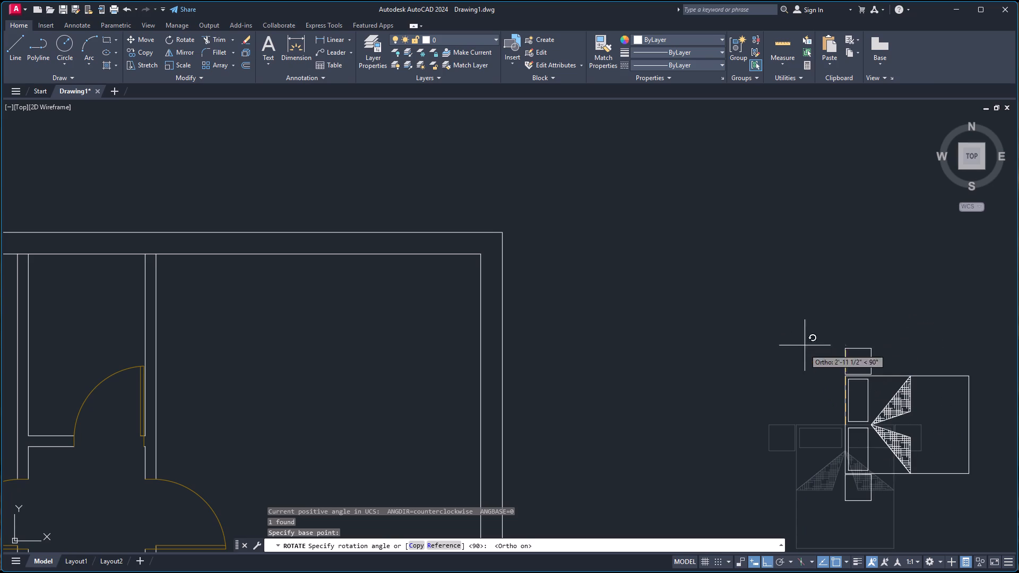
left_click(823, 320)
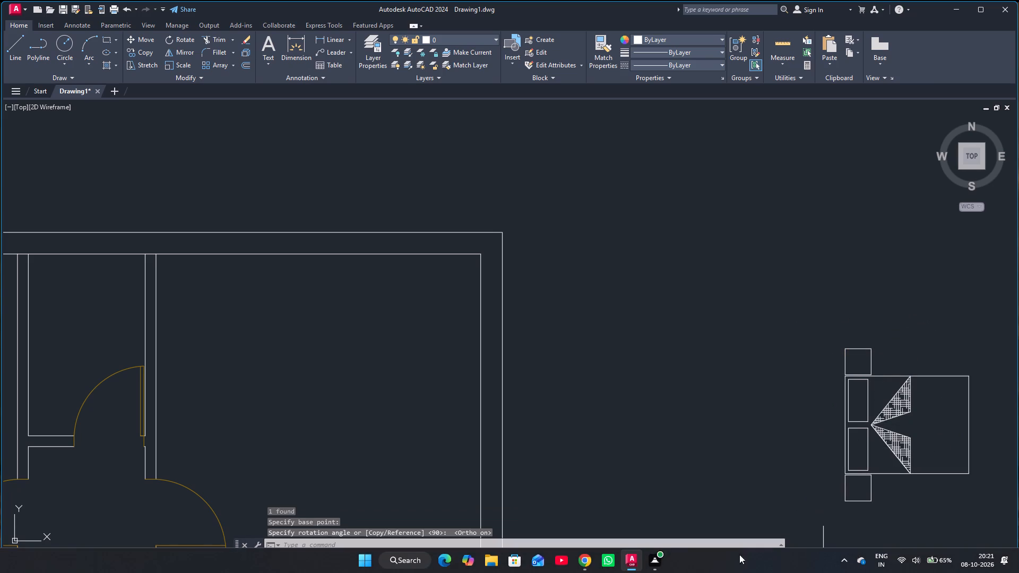
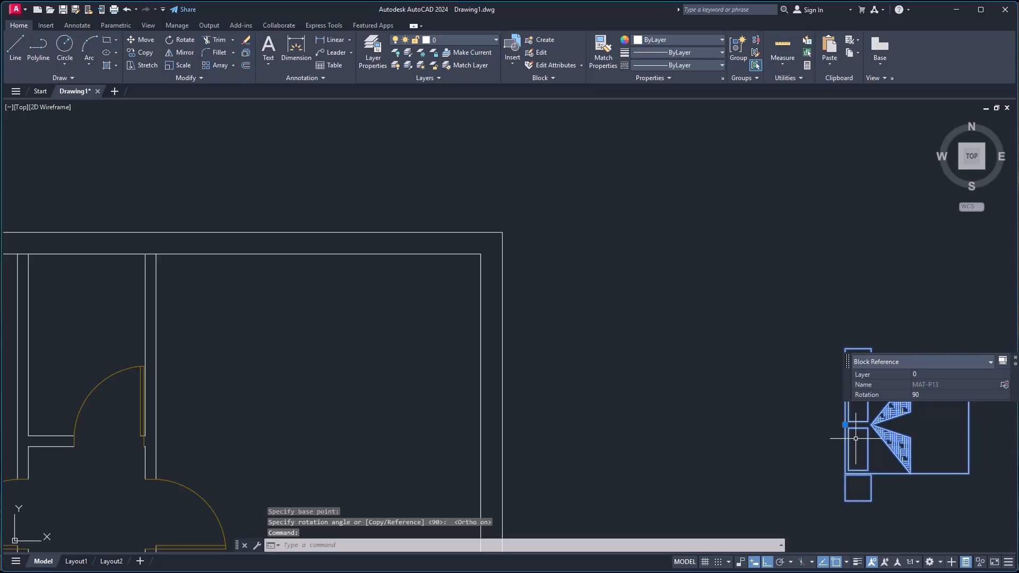
Copy the rotated bed by its head edge's midpoint to midway between the upper-left room's two left-wall inner corners.
type("co")
key("Return")
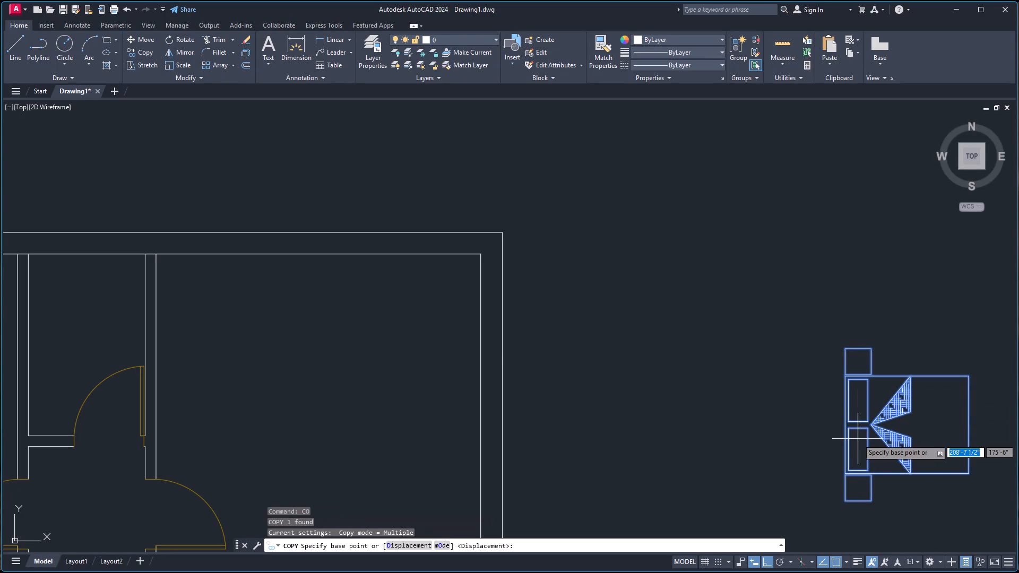
left_click(846, 424)
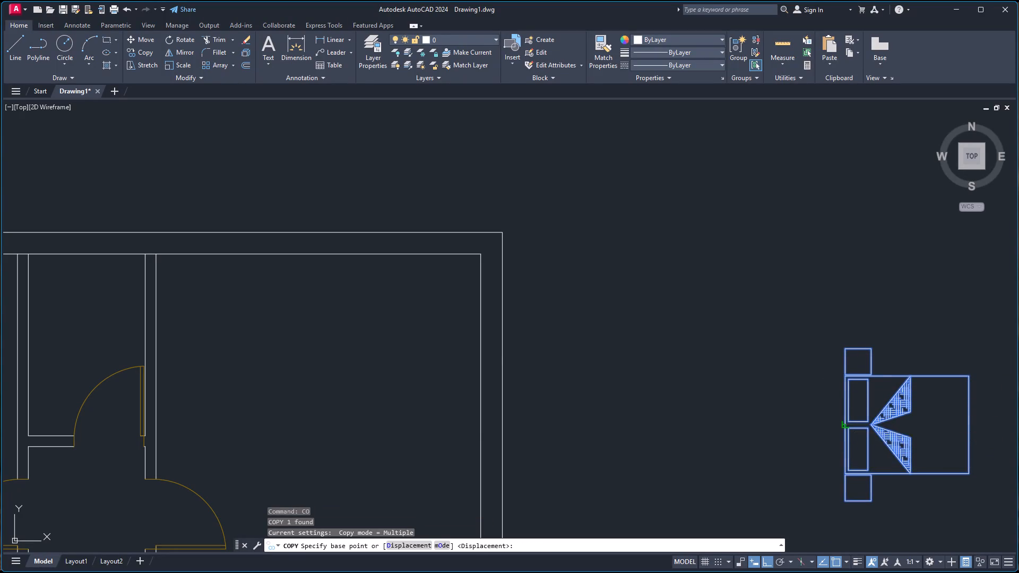
scroll(377, 425, "down", 4)
scroll(266, 431, "up", 3)
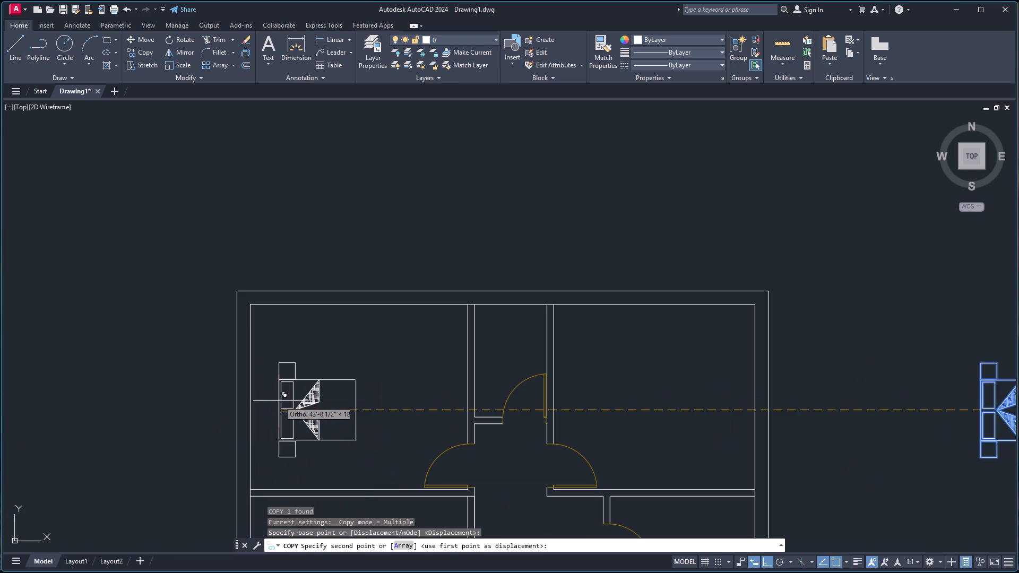
right_click(279, 400)
left_click(304, 463)
left_click(426, 247)
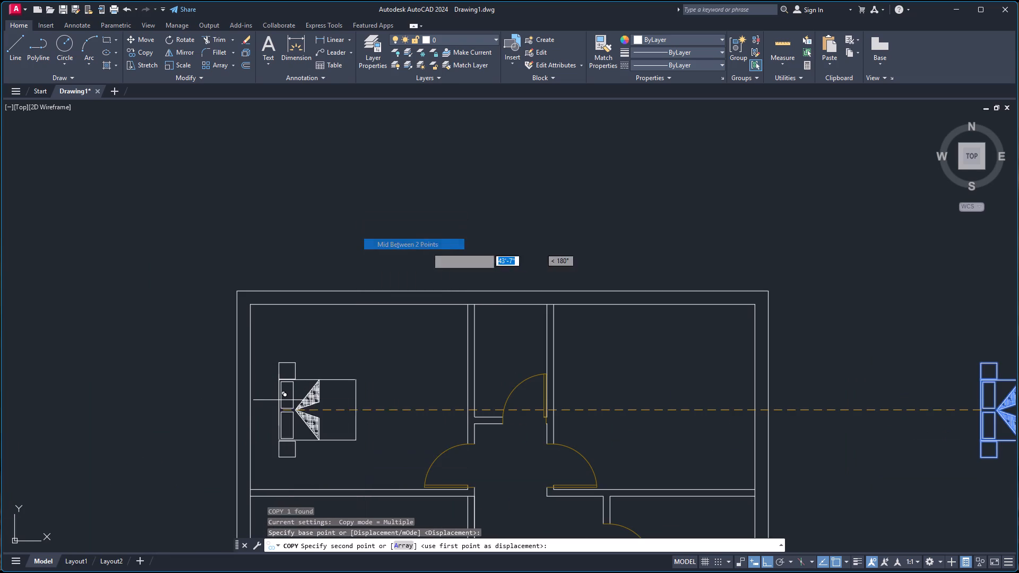
left_click(252, 305)
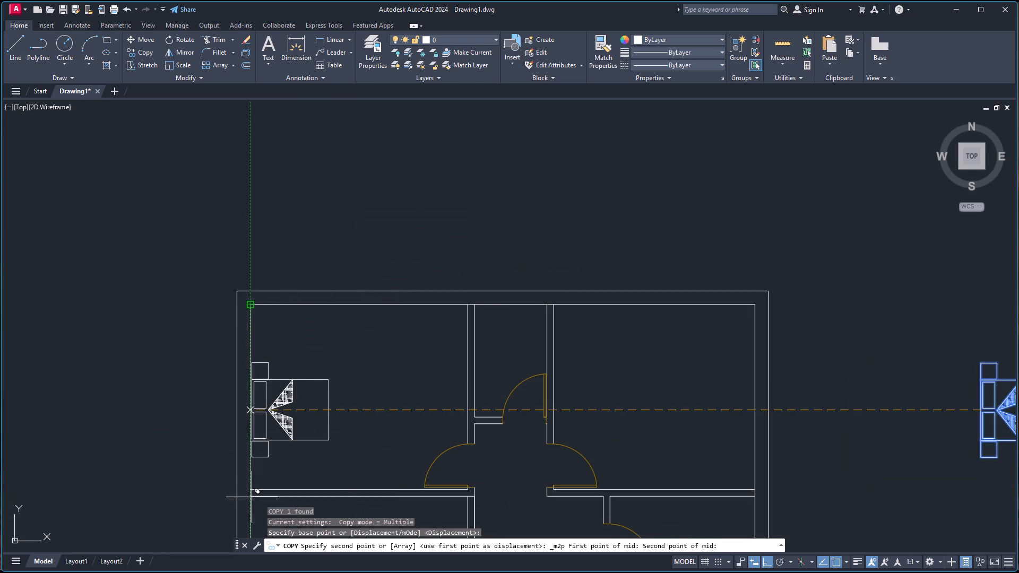
left_click(251, 487)
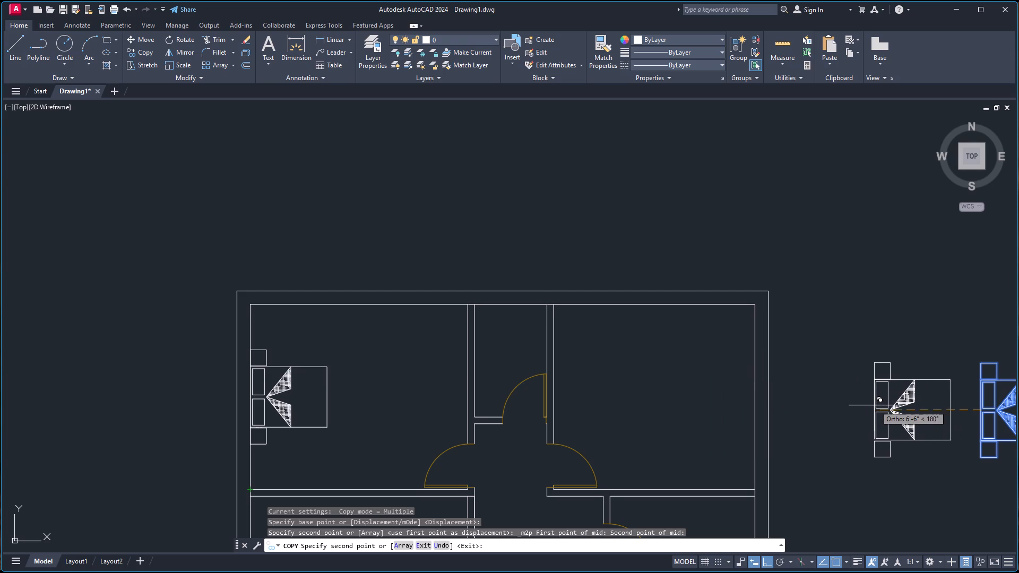
key("Escape")
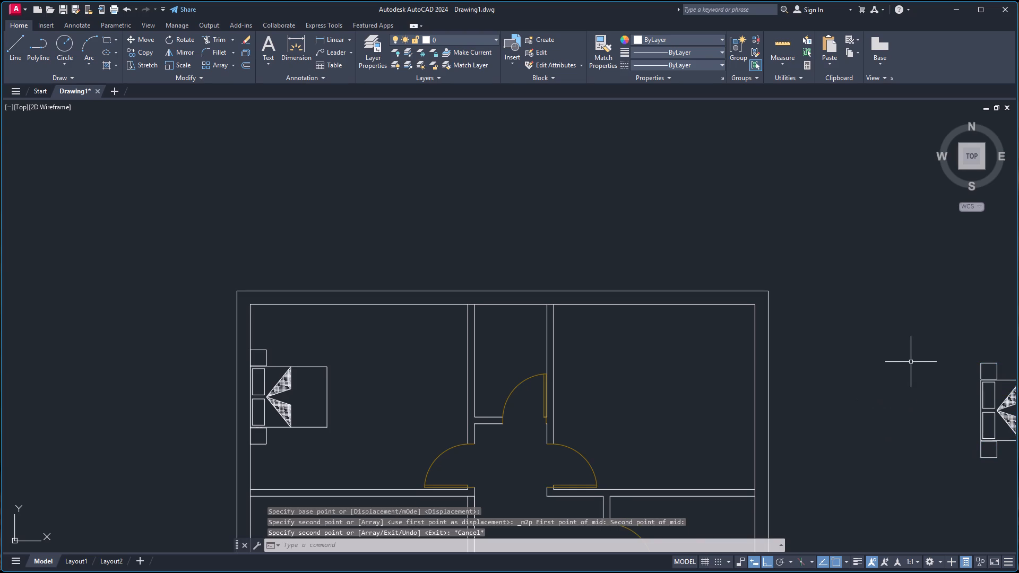
Delete the leftover bed outside the plan's right exterior wall.
scroll(911, 361, "down", 3)
left_click(918, 346)
left_click(975, 396)
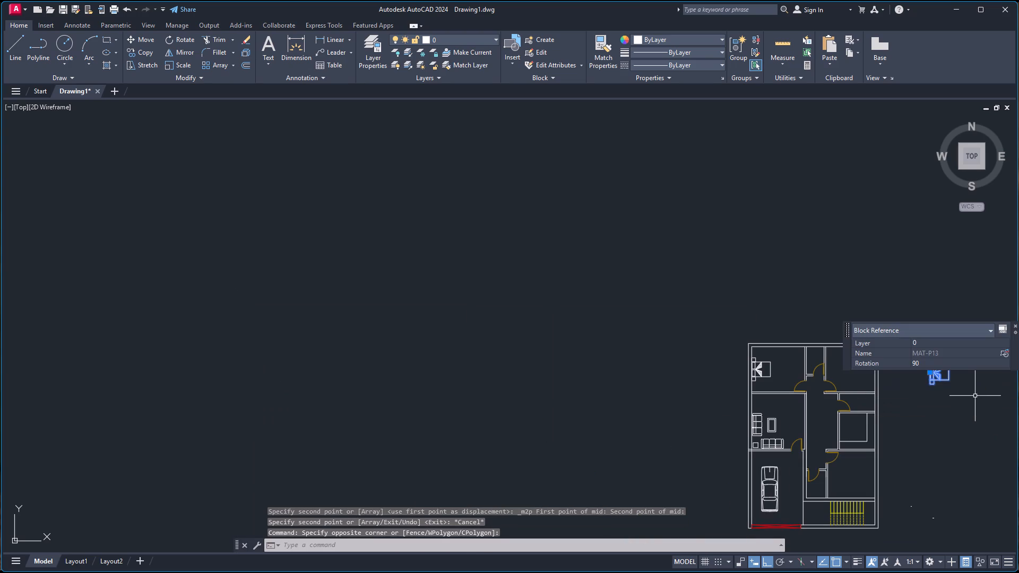
key("Delete")
Mirror the upper-left room's bed across a vertical line through the room's open floor, keeping the source bed.
scroll(960, 364, "up", 3)
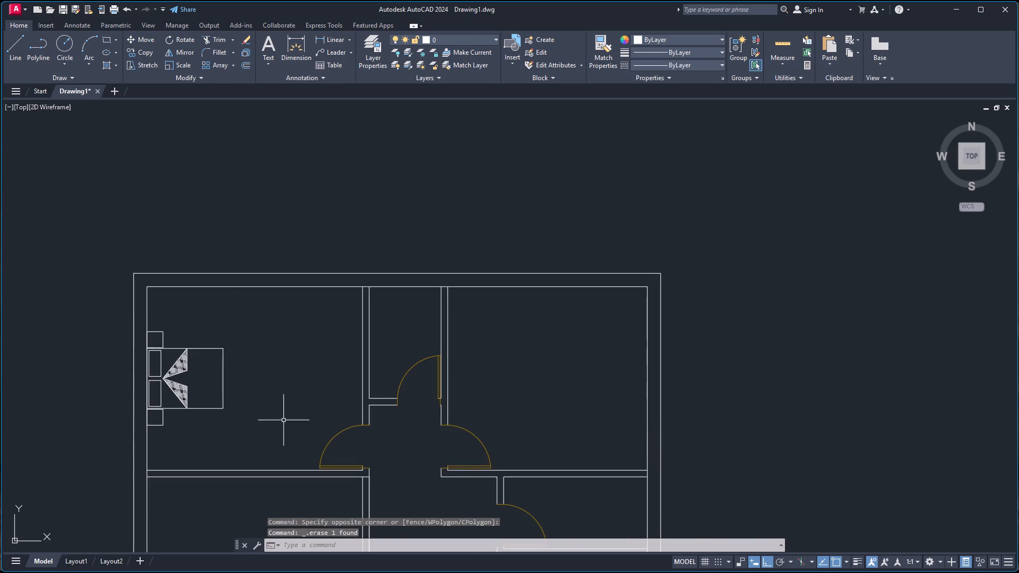
left_click(213, 408)
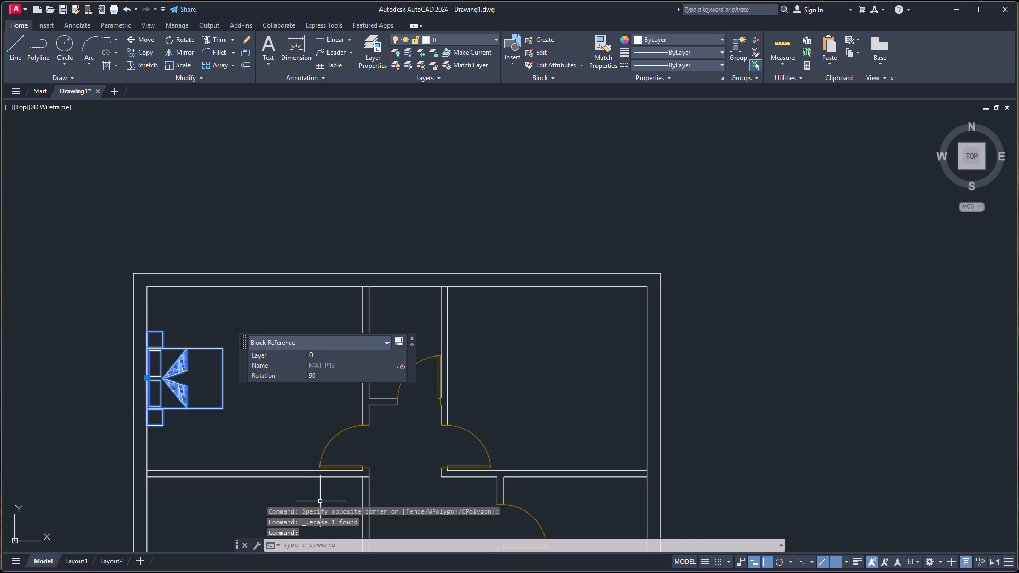
key("r")
key("BackSpace")
type("mi")
key("Return")
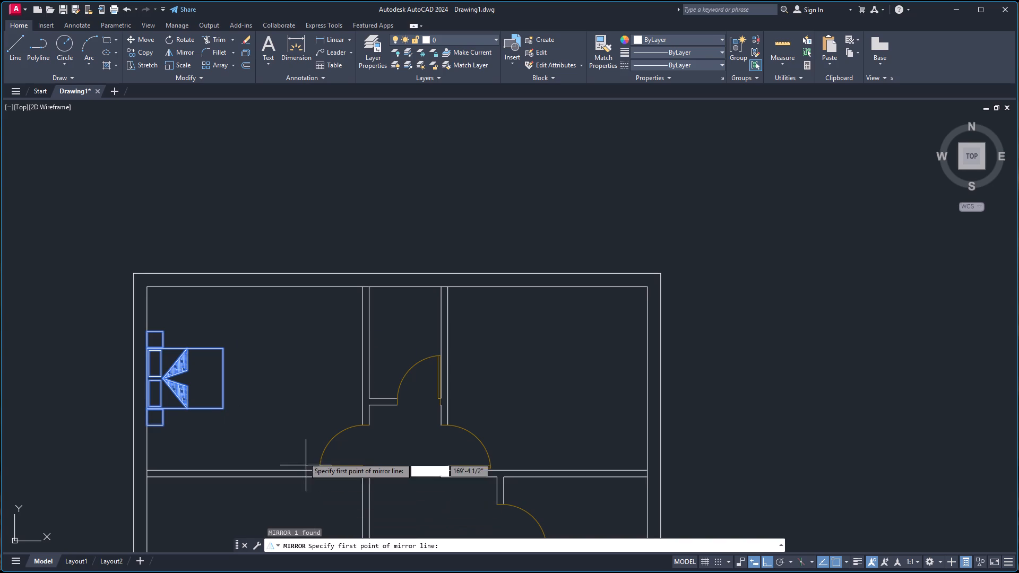
left_click(295, 416)
left_click(298, 344)
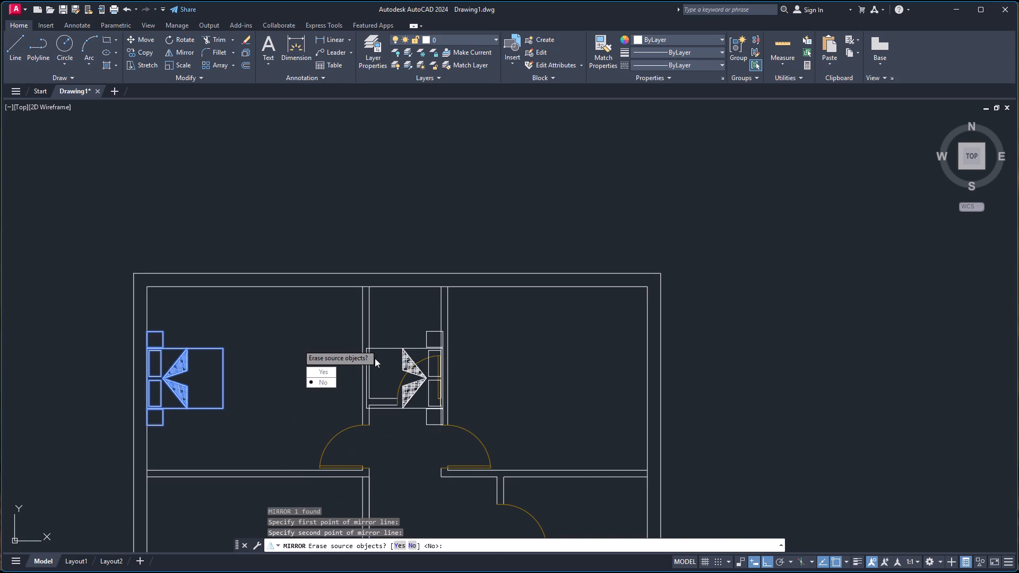
left_click(329, 382)
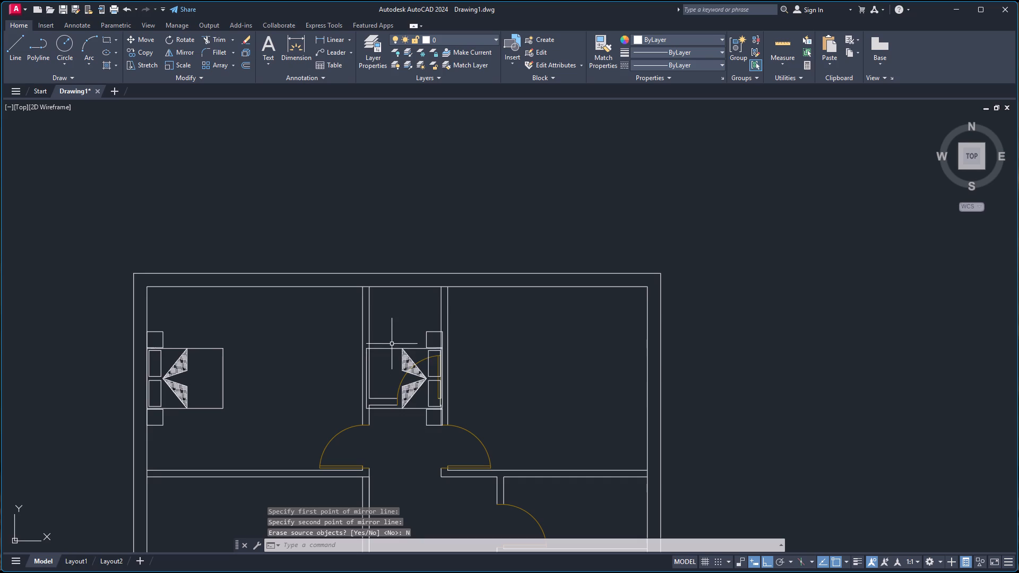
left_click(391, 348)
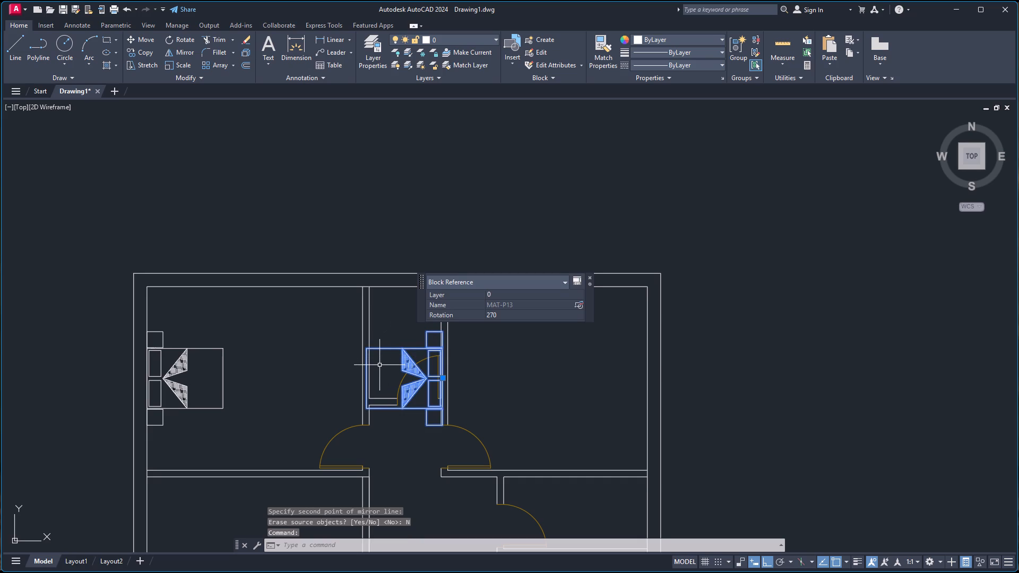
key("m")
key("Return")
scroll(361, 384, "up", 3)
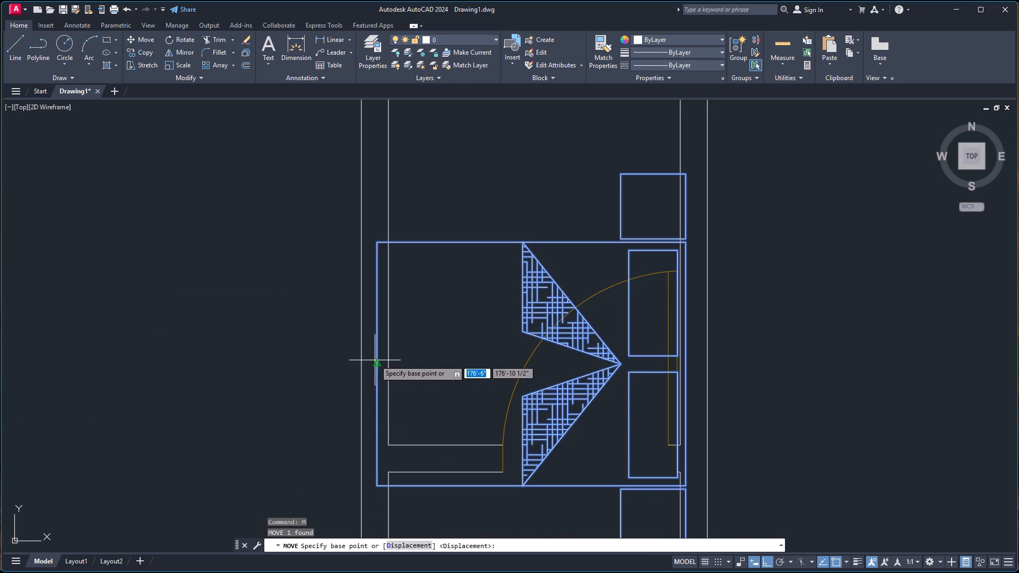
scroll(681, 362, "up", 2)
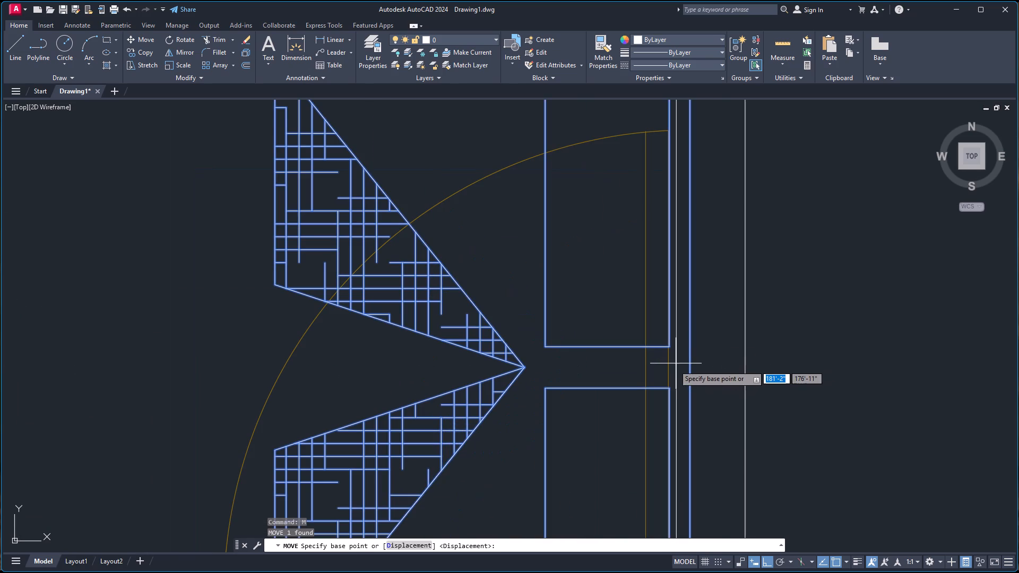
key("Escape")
Copy the mirrored bed by its head edge's midpoint to midway between the upper-right room's two right-wall inner corners.
left_click(452, 390)
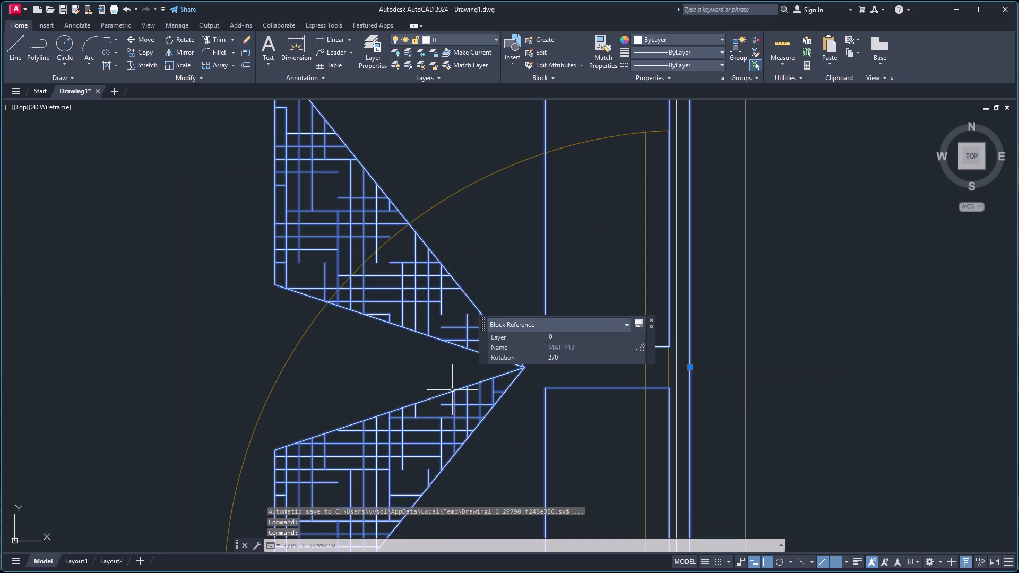
key("c")
key("o")
key("Return")
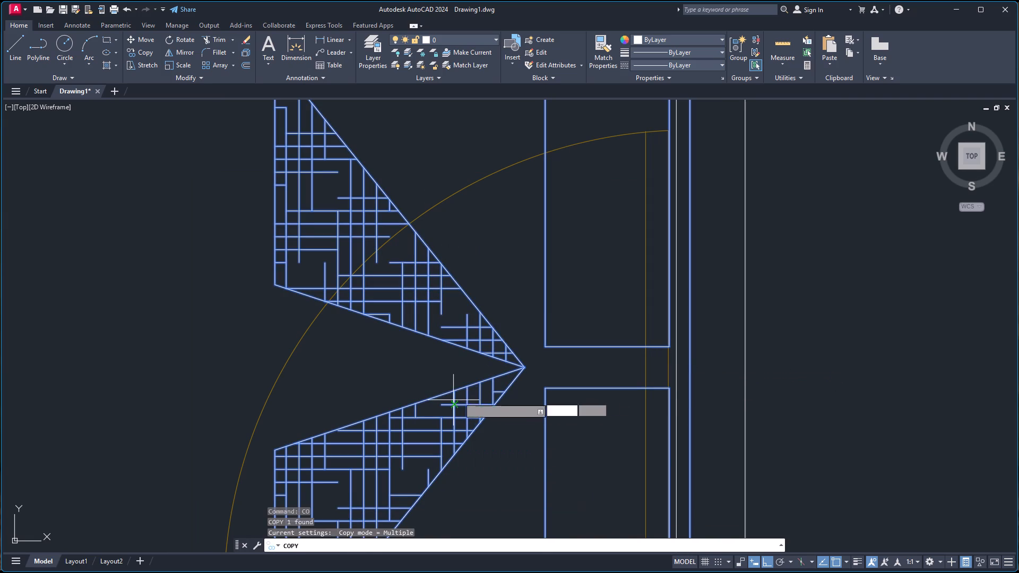
scroll(692, 371, "up", 3)
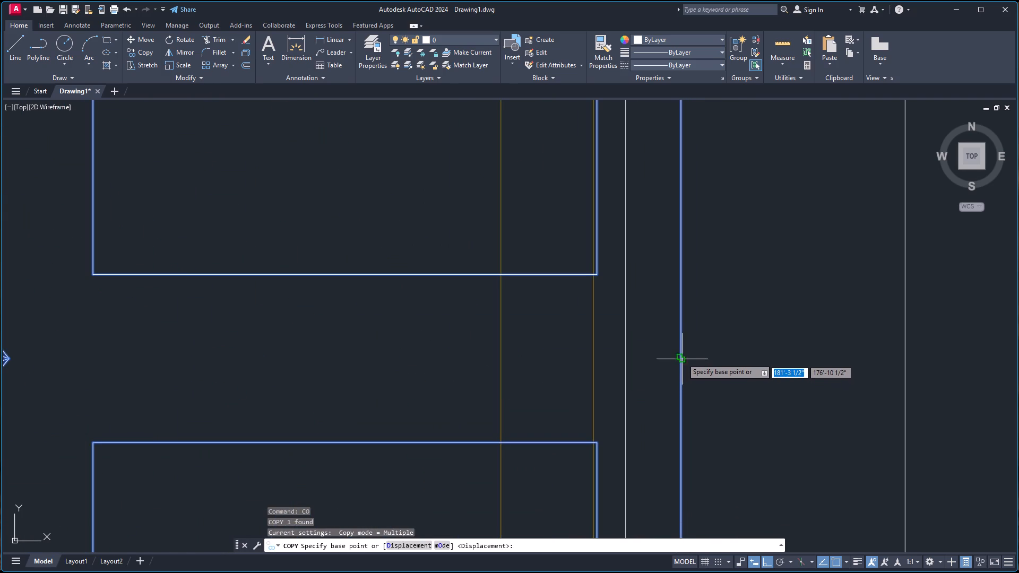
left_click(682, 358)
scroll(696, 360, "down", 6)
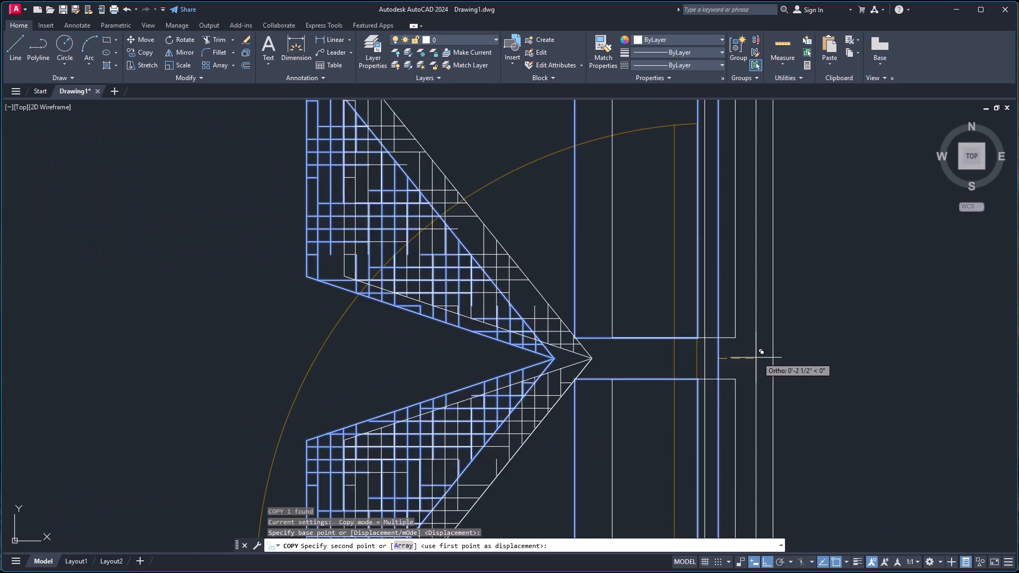
scroll(768, 358, "down", 13)
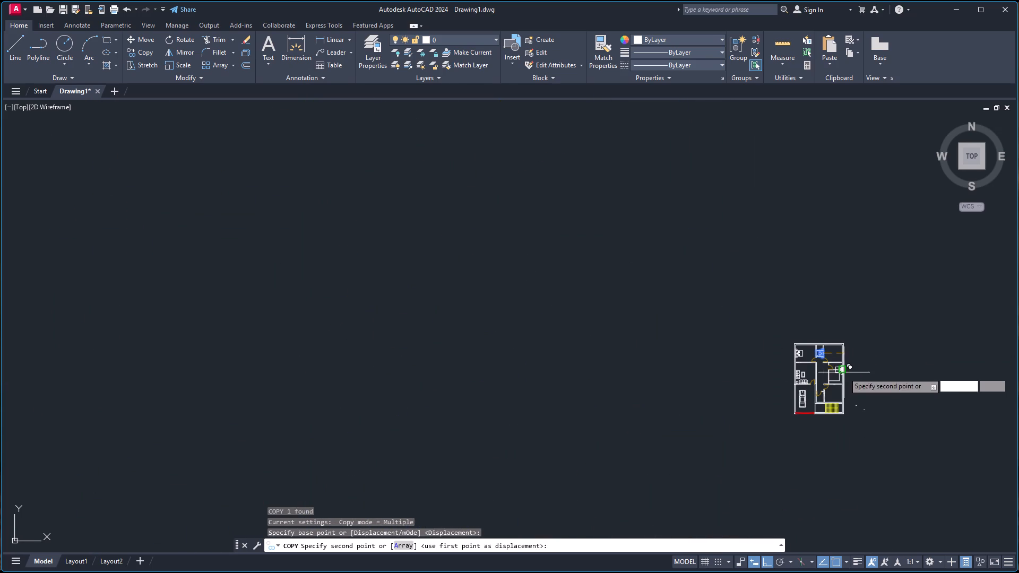
scroll(844, 372, "up", 4)
right_click(816, 299)
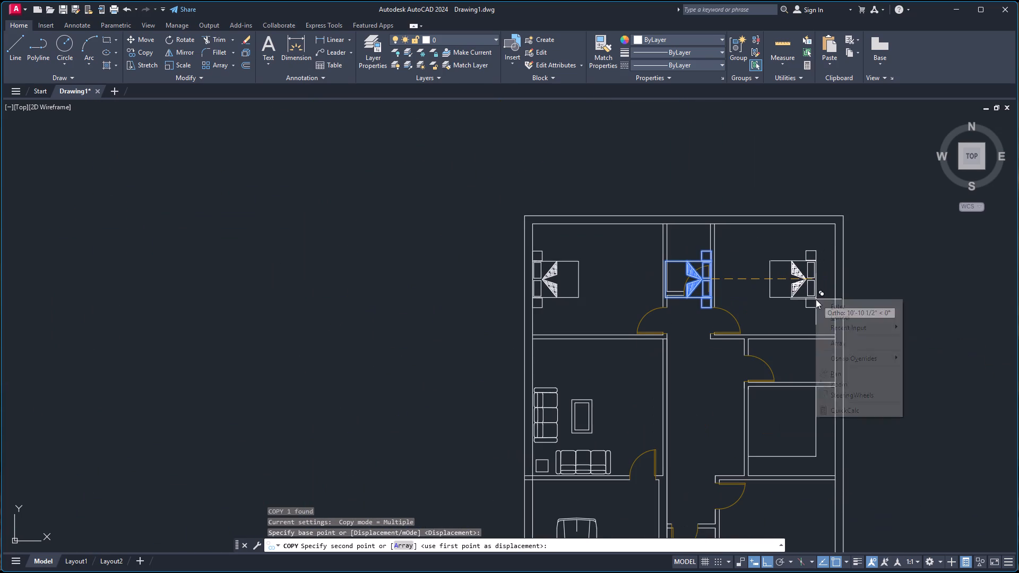
left_click(849, 355)
left_click(952, 142)
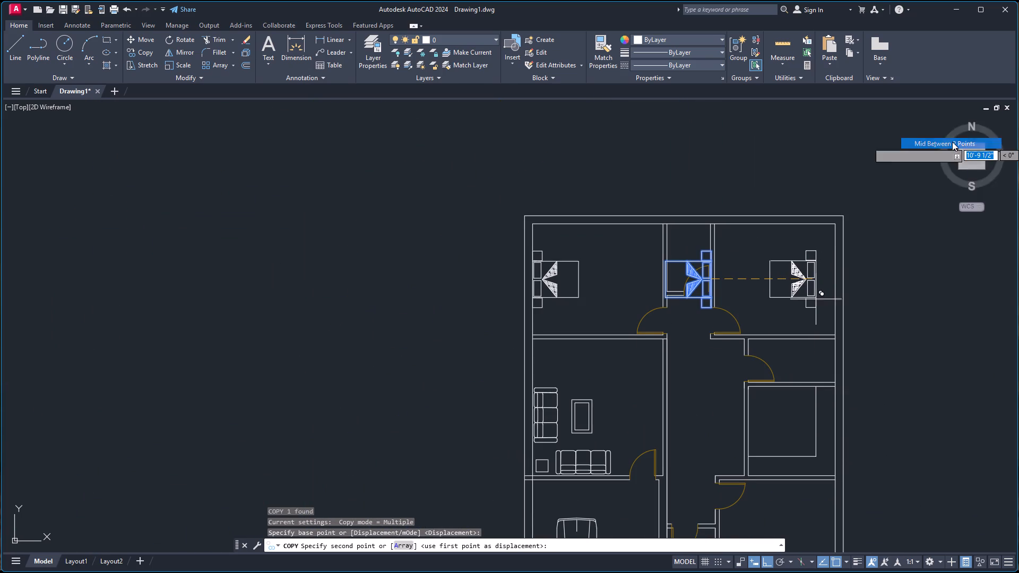
left_click(836, 226)
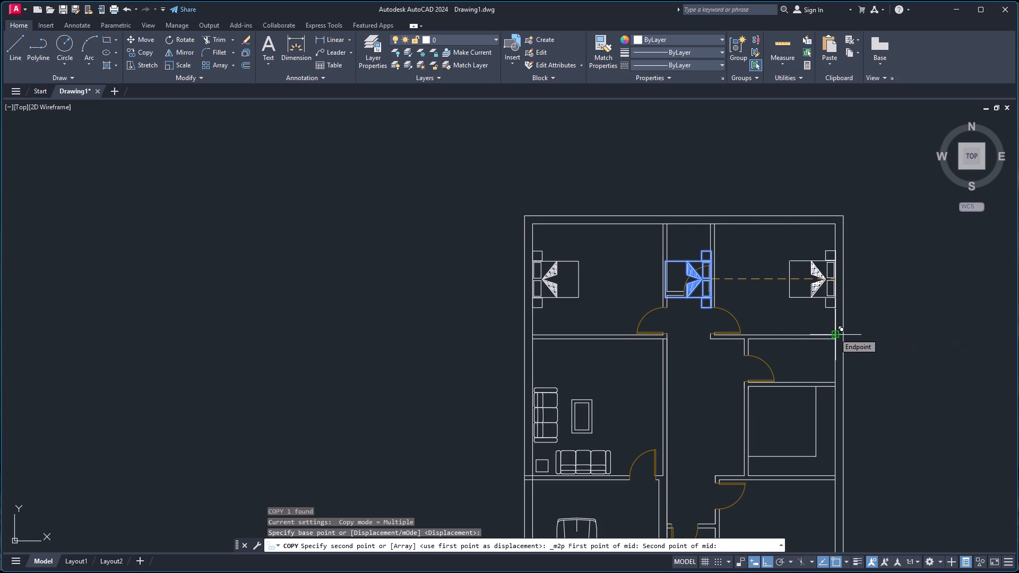
scroll(833, 332, "up", 5)
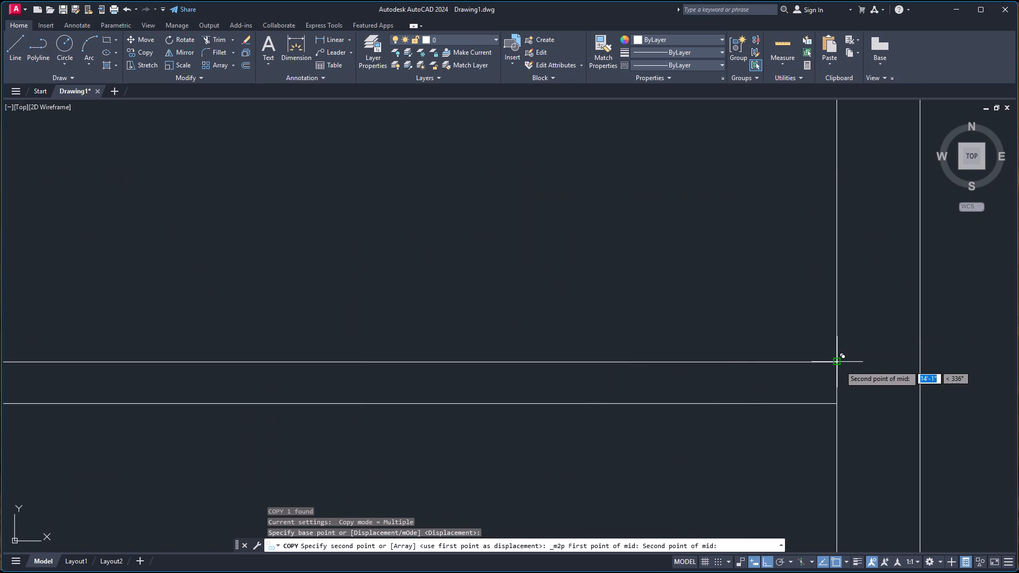
left_click(840, 365)
key("space")
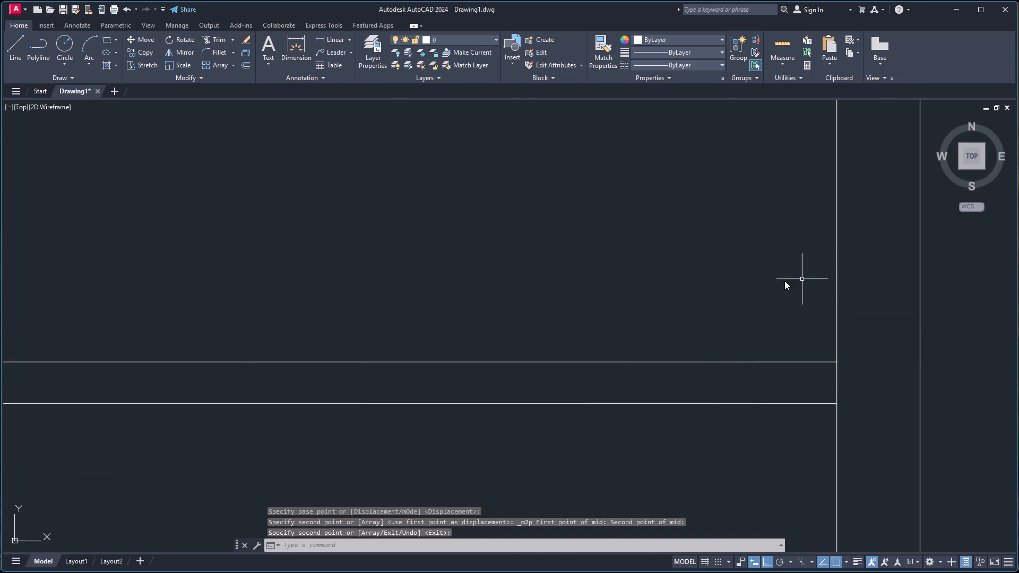
Delete the mirrored bed overlapping the small upper-middle room and its door.
scroll(757, 284, "down", 4)
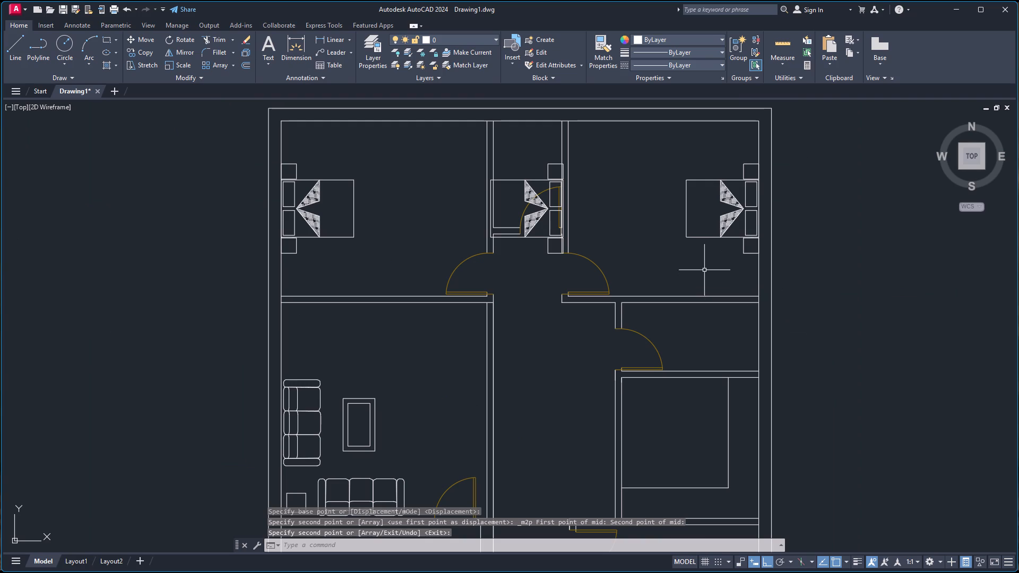
scroll(555, 218, "up", 2)
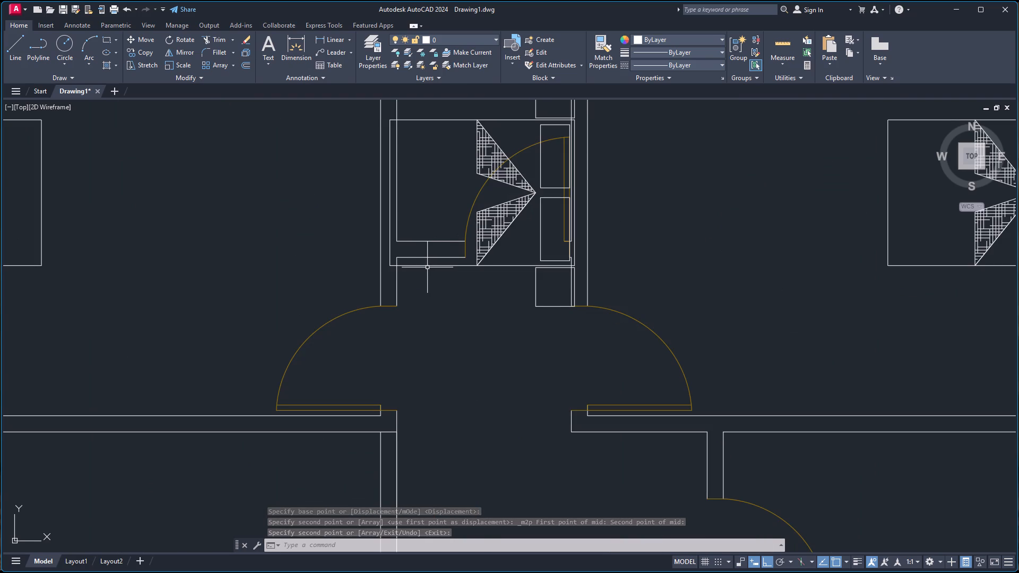
left_click(429, 266)
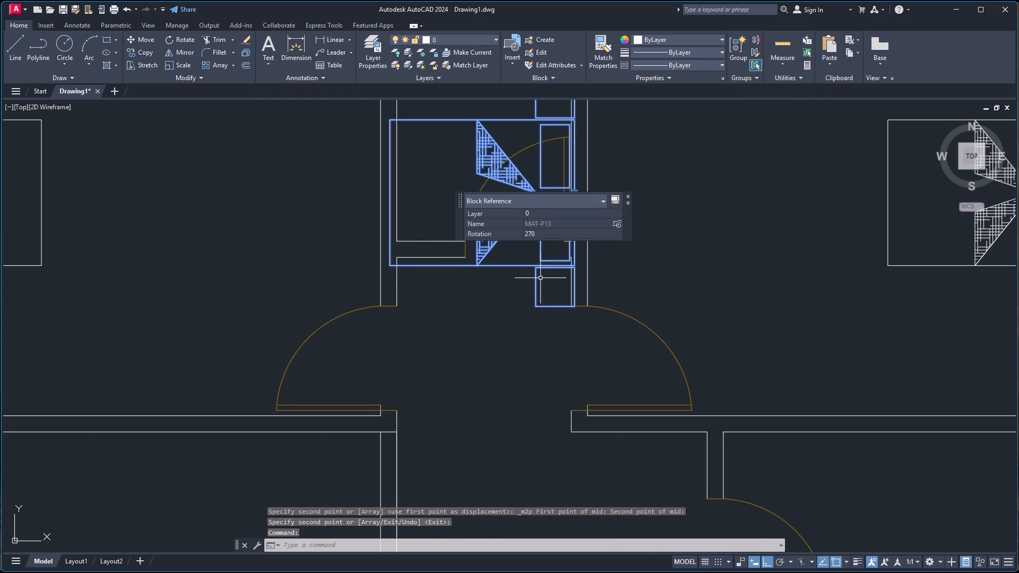
key("Delete")
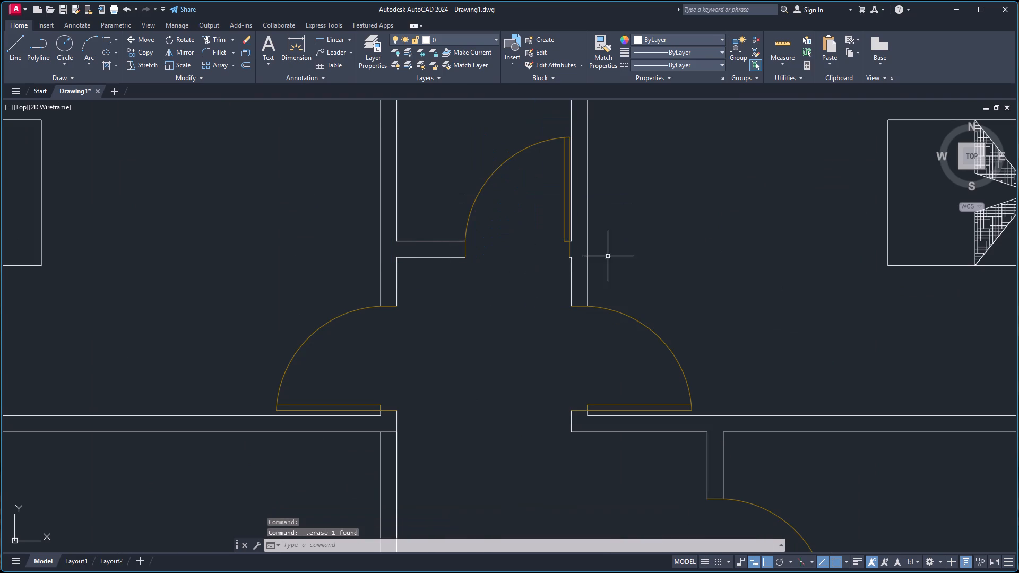
Copy the upper-right room's bed horizontally into the open space outside the plan's right exterior wall.
scroll(713, 241, "down", 5)
scroll(757, 225, "up", 3)
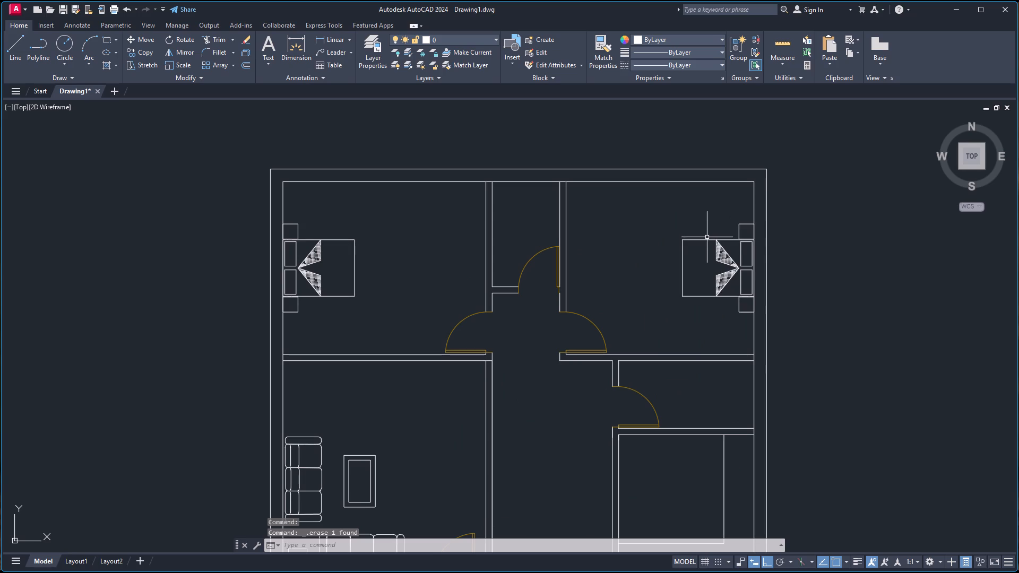
left_click(707, 240)
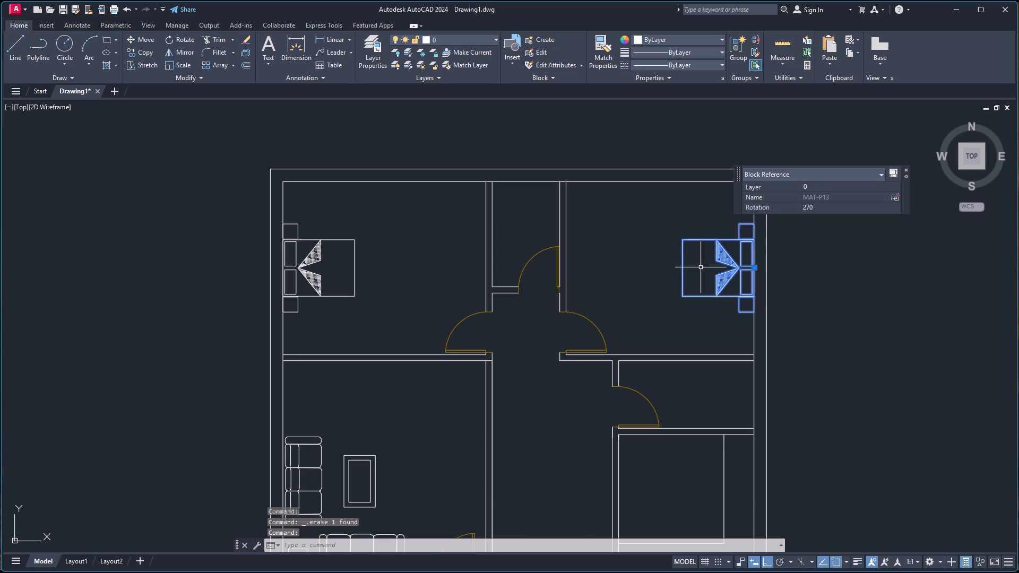
key("c")
key("o")
key("Return")
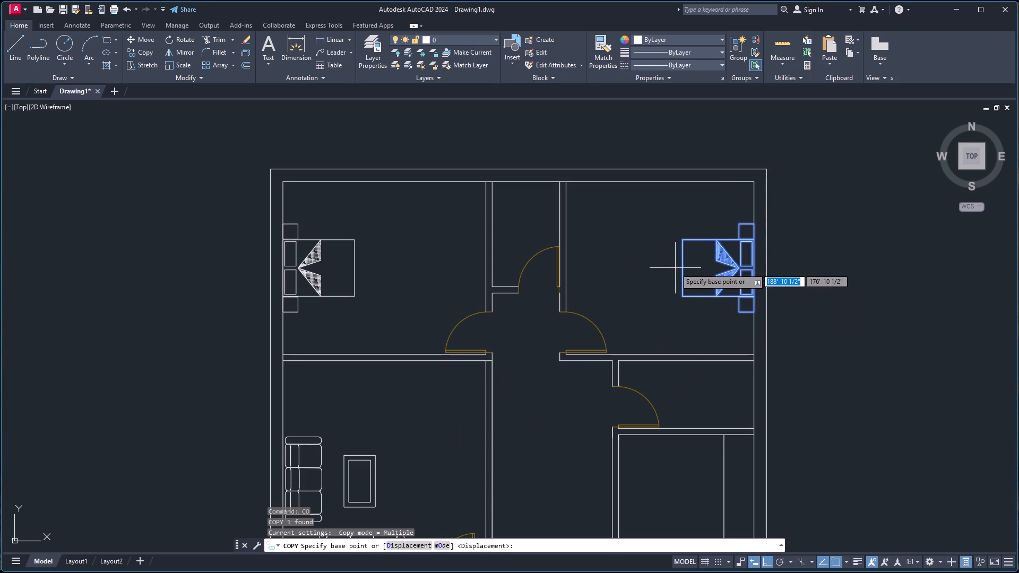
left_click(684, 270)
scroll(645, 426, "down", 2)
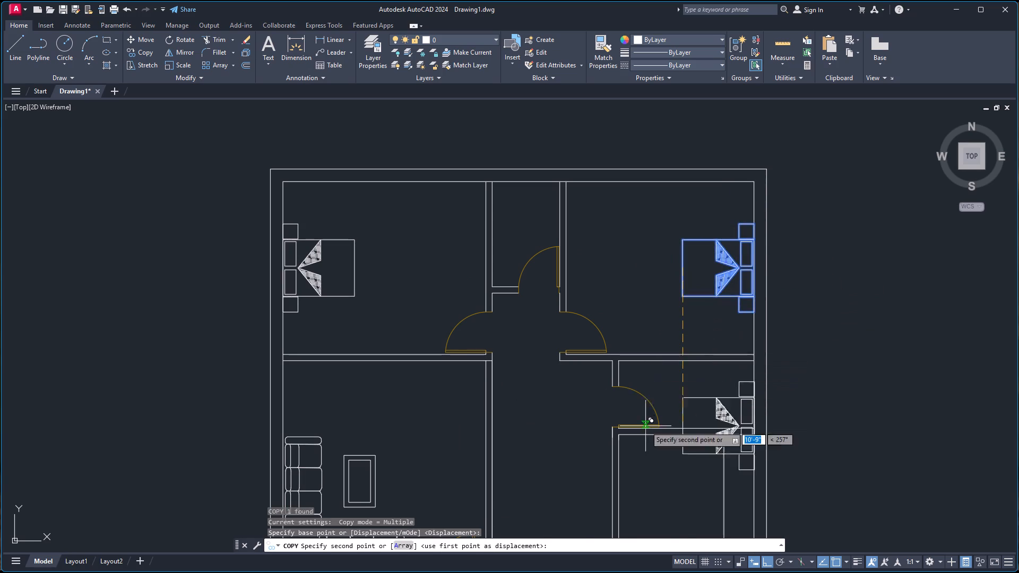
scroll(645, 427, "down", 2)
scroll(631, 468, "up", 2)
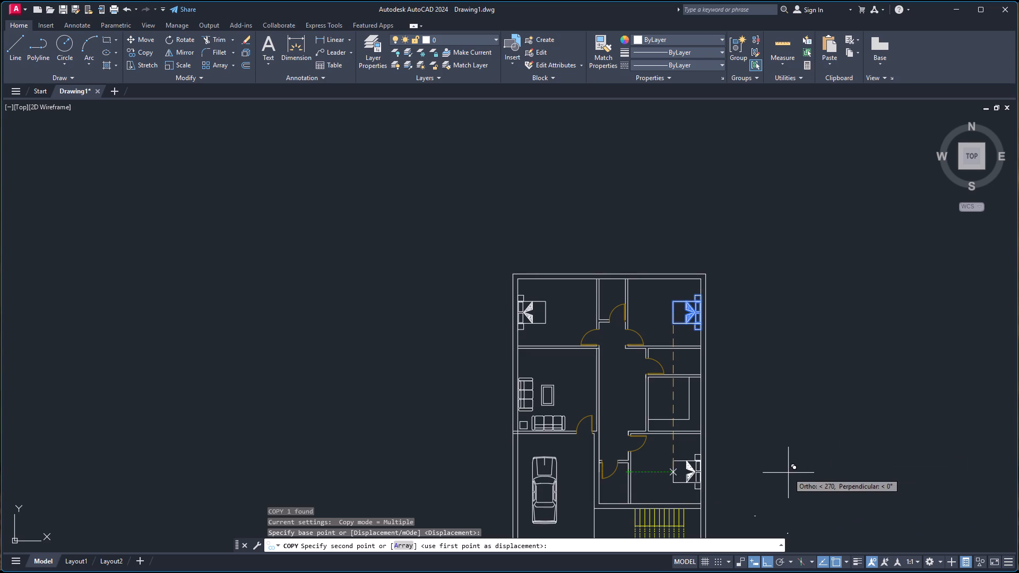
left_click(815, 440)
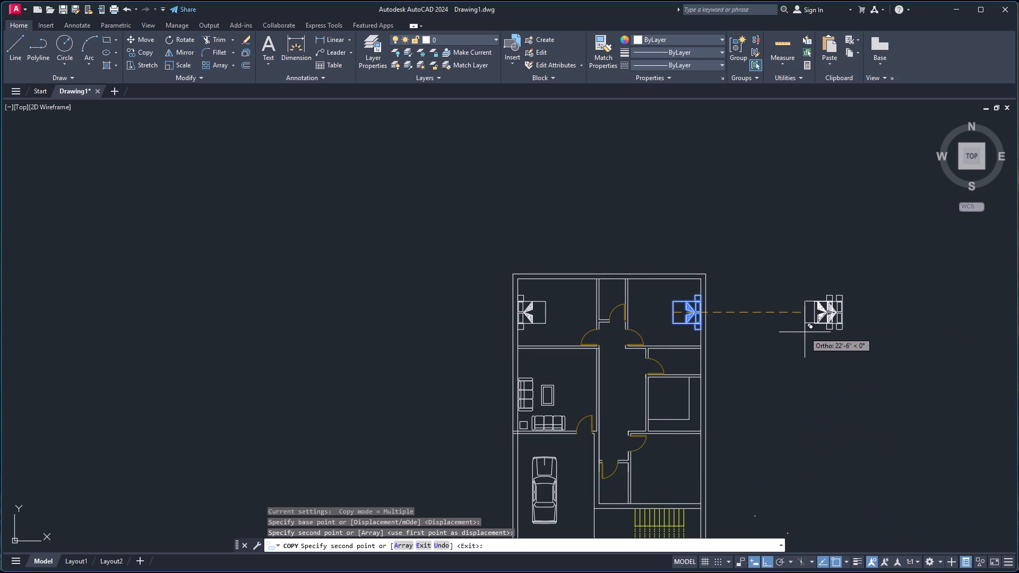
key("space")
Rotate the bed copy outside the plan by 270° about its head edge's midpoint, so its head faces down.
left_click(797, 284)
left_click(871, 352)
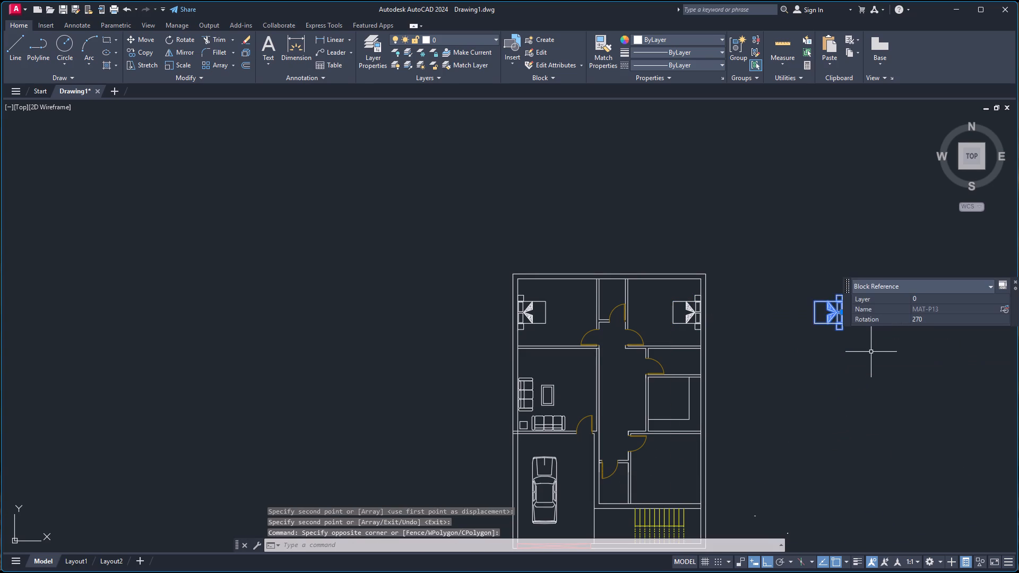
type("ro")
key("Return")
scroll(853, 336, "up", 3)
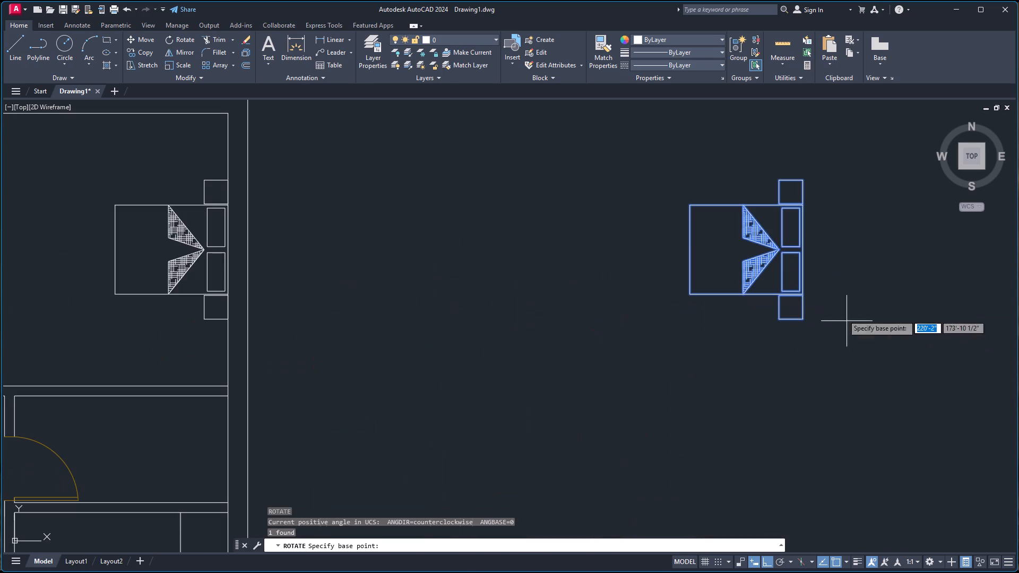
left_click(803, 255)
left_click(763, 334)
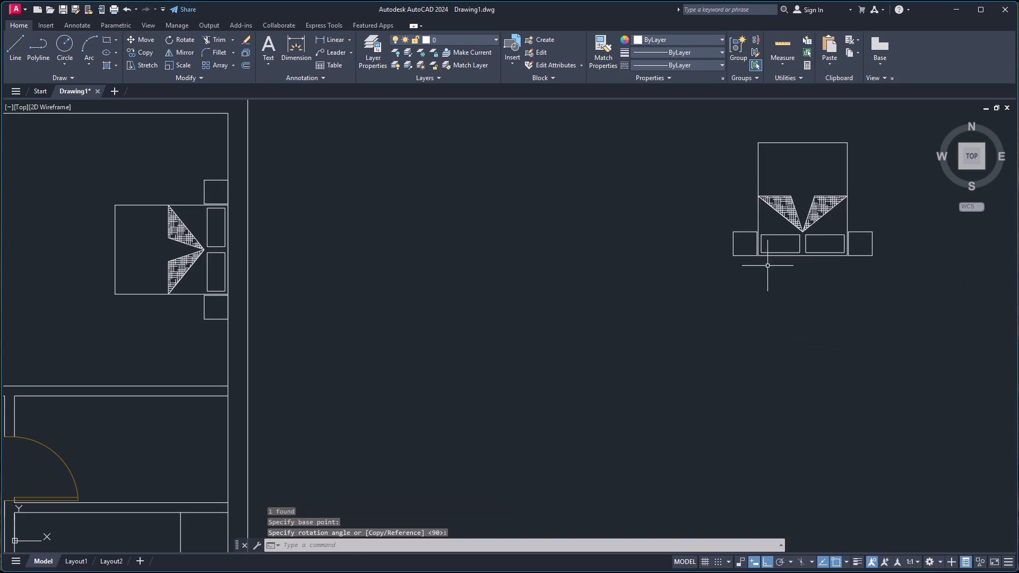
Copy the rotated bed by its head edge's midpoint to midway between the two bottom inner corners of the room above the stairs.
left_click(729, 129)
left_click(873, 298)
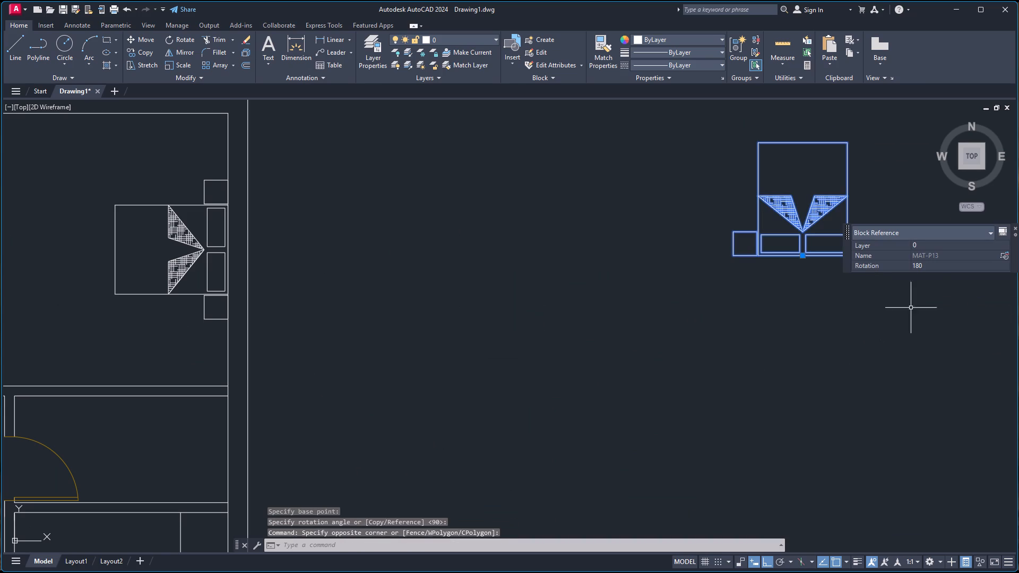
left_click(1017, 228)
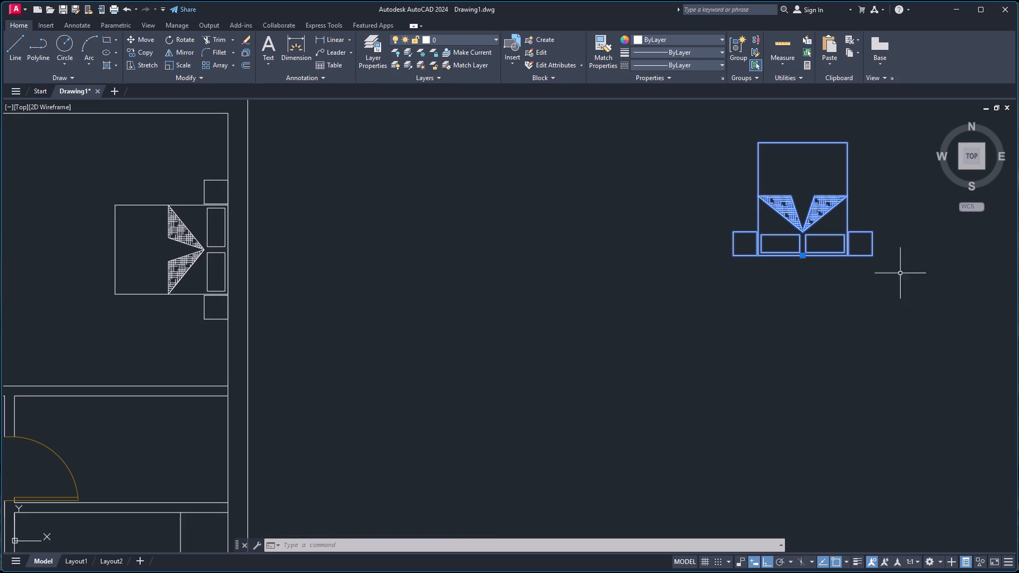
scroll(788, 280, "down", 3)
scroll(594, 291, "up", 2)
scroll(433, 286, "up", 1)
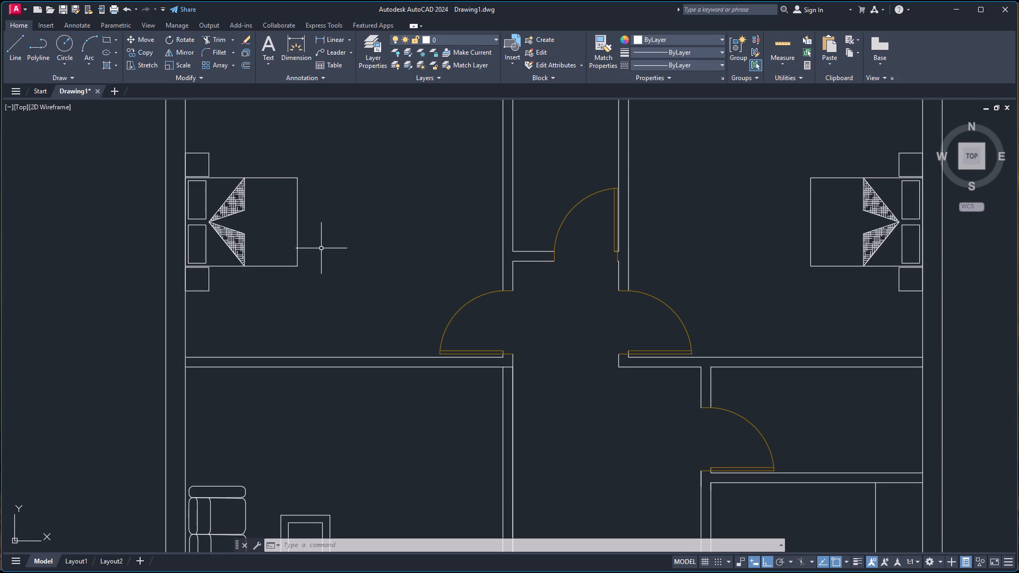
scroll(400, 244, "down", 3)
scroll(584, 228, "up", 1)
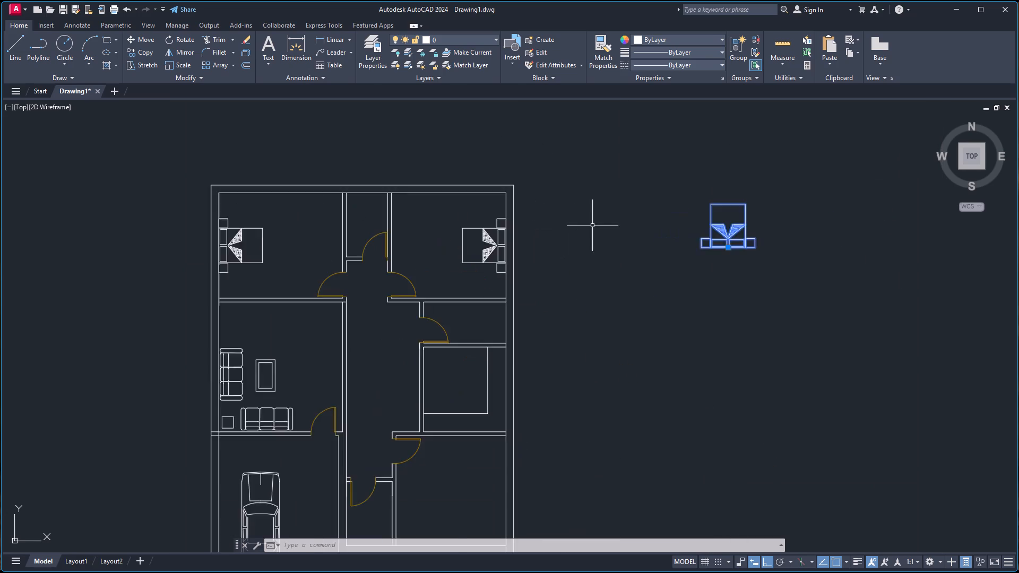
scroll(601, 225, "up", 1)
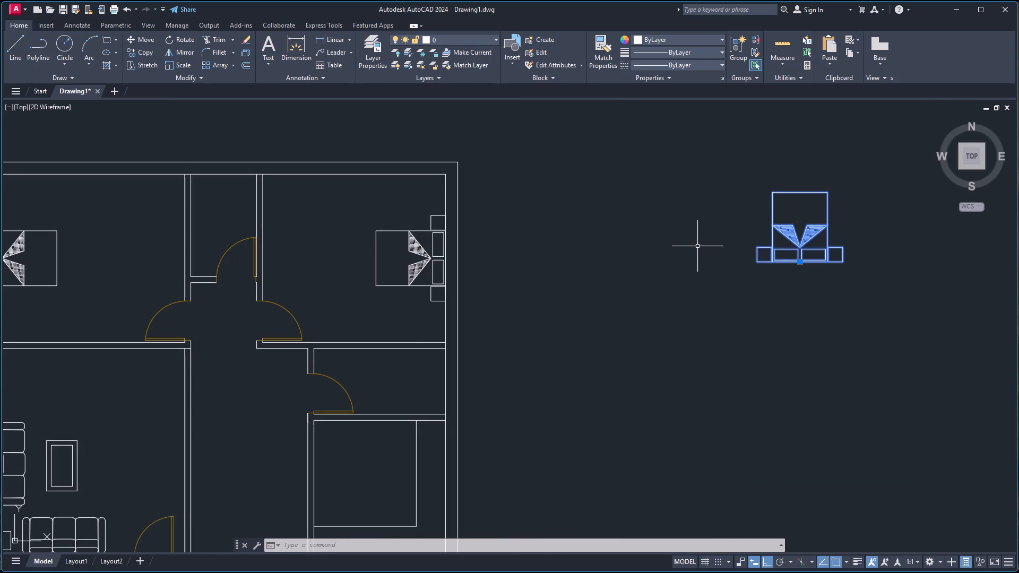
key("c")
key("o")
key("Return")
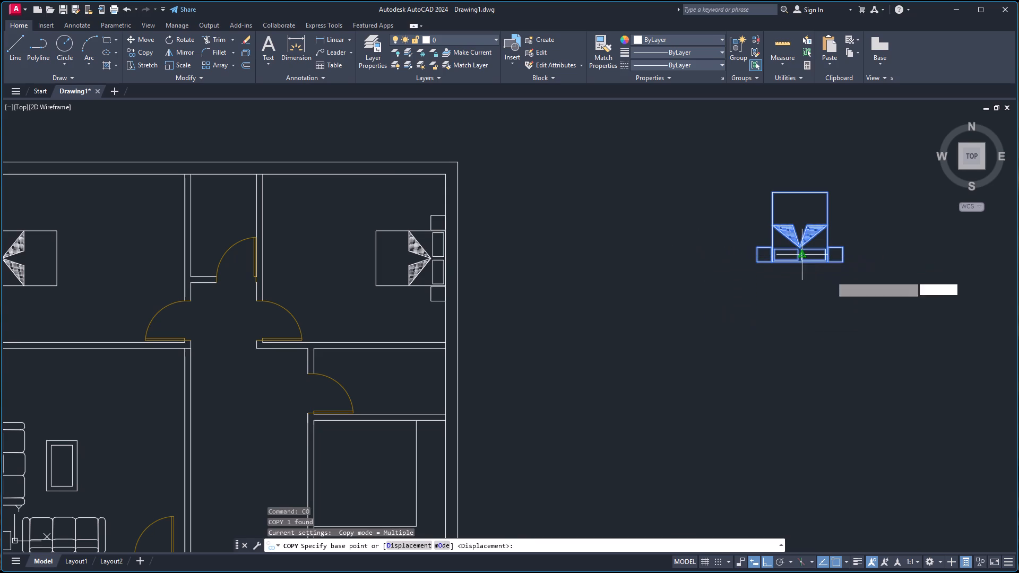
scroll(804, 268, "up", 3)
left_click(781, 245)
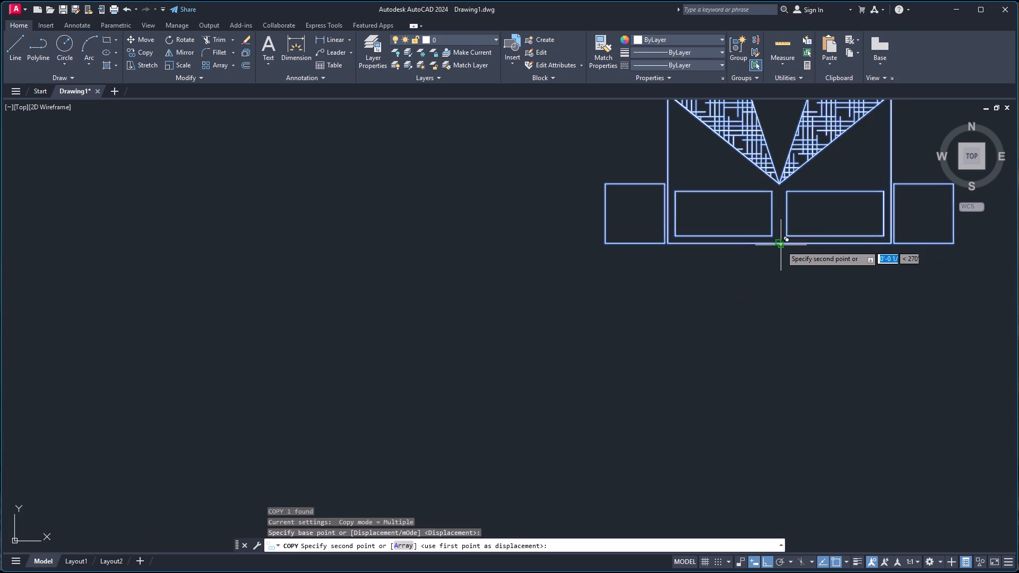
scroll(534, 398, "down", 6)
scroll(399, 456, "up", 3)
scroll(397, 477, "down", 7)
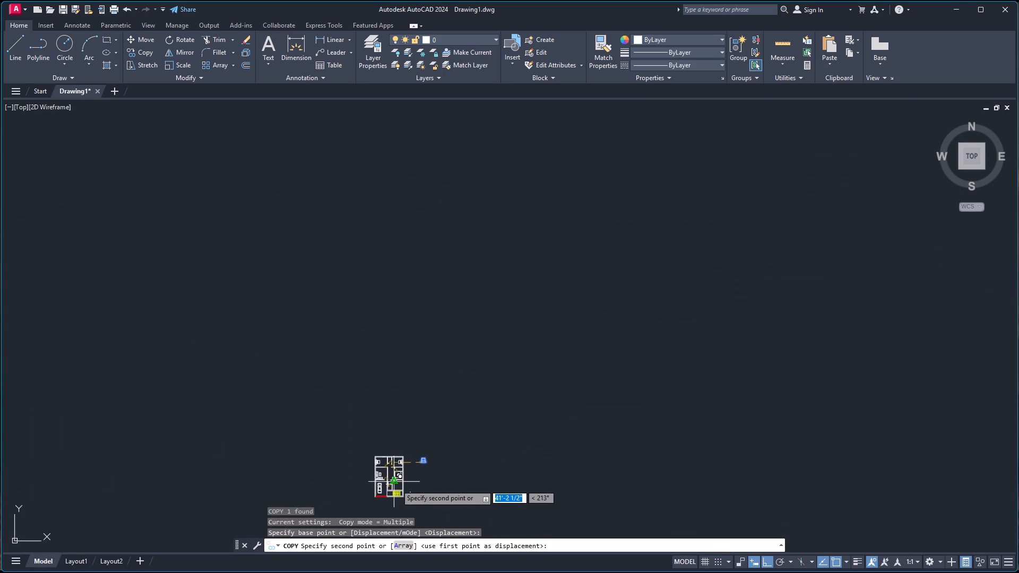
scroll(396, 484, "up", 4)
scroll(399, 505, "down", 3)
scroll(396, 511, "up", 6)
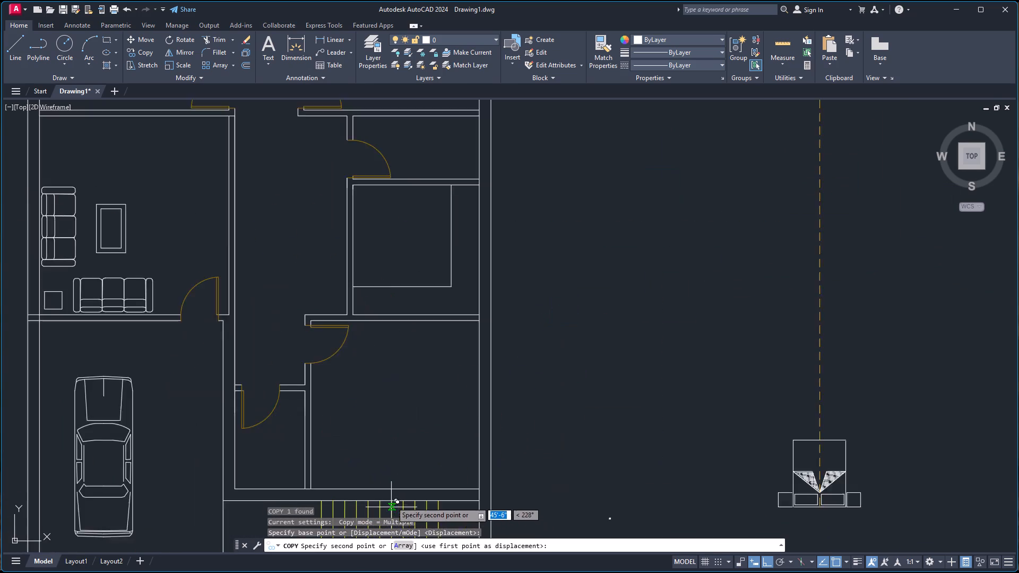
right_click(401, 452)
left_click(461, 510)
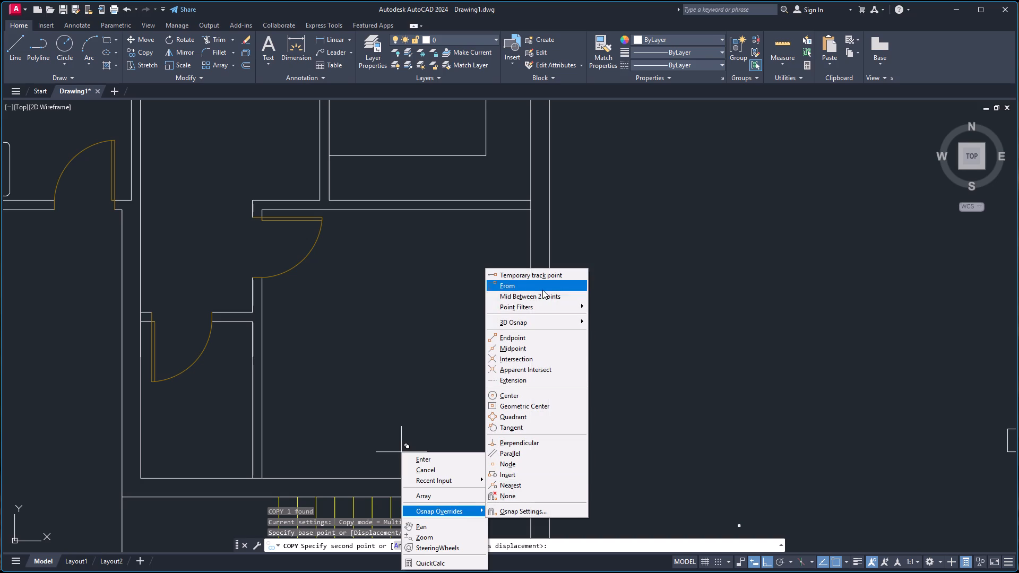
left_click(542, 298)
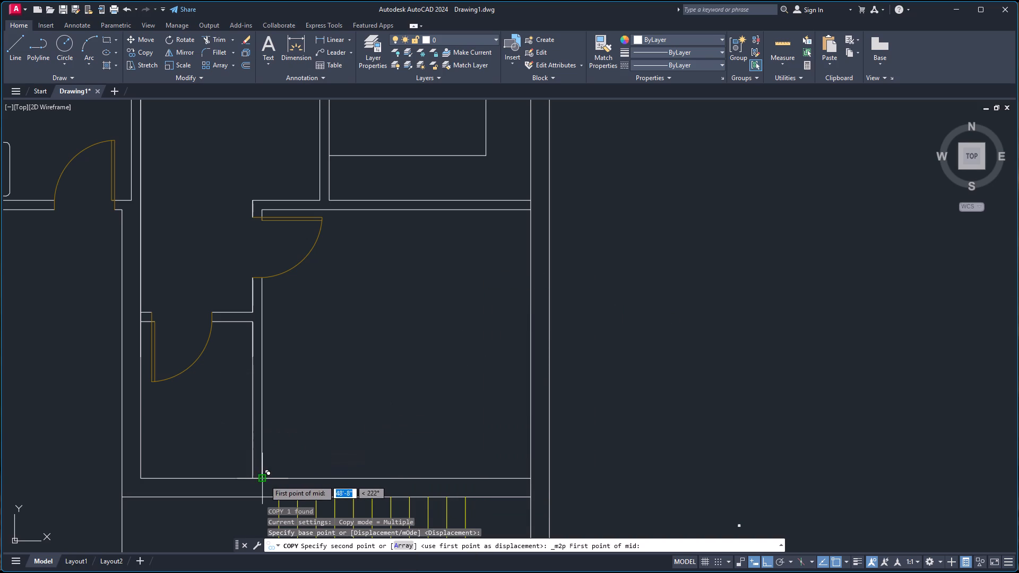
left_click(264, 480)
left_click(529, 479)
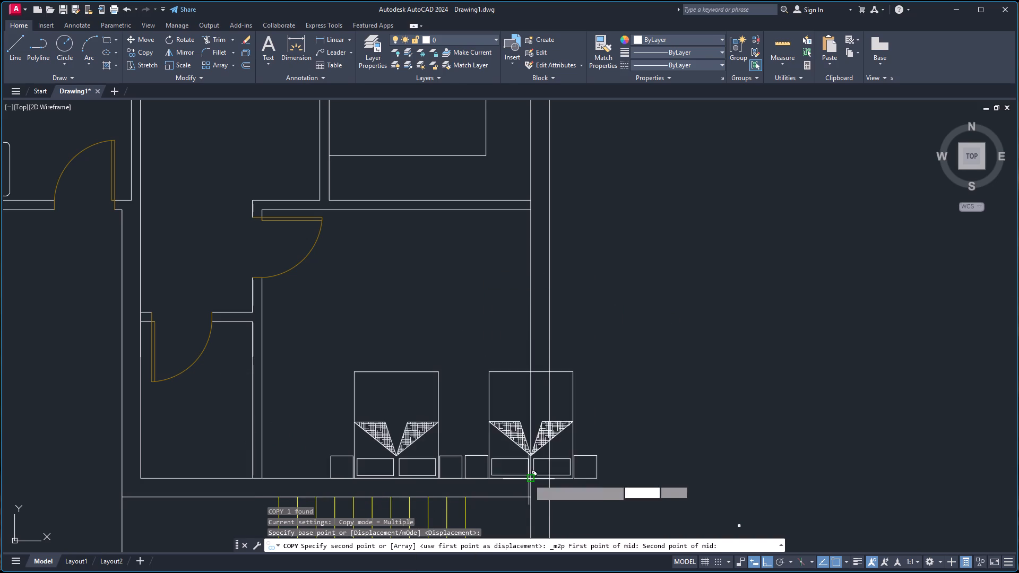
key("space")
Delete the leftover rotated bed outside the plan's right exterior wall.
scroll(685, 341, "down", 4)
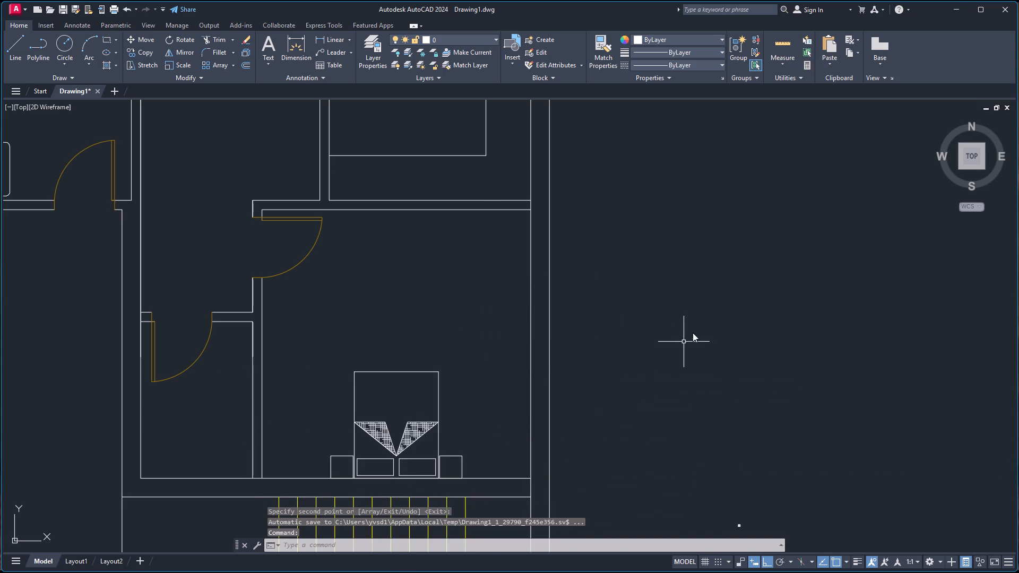
scroll(693, 333, "down", 1)
left_click(754, 133)
left_click(816, 225)
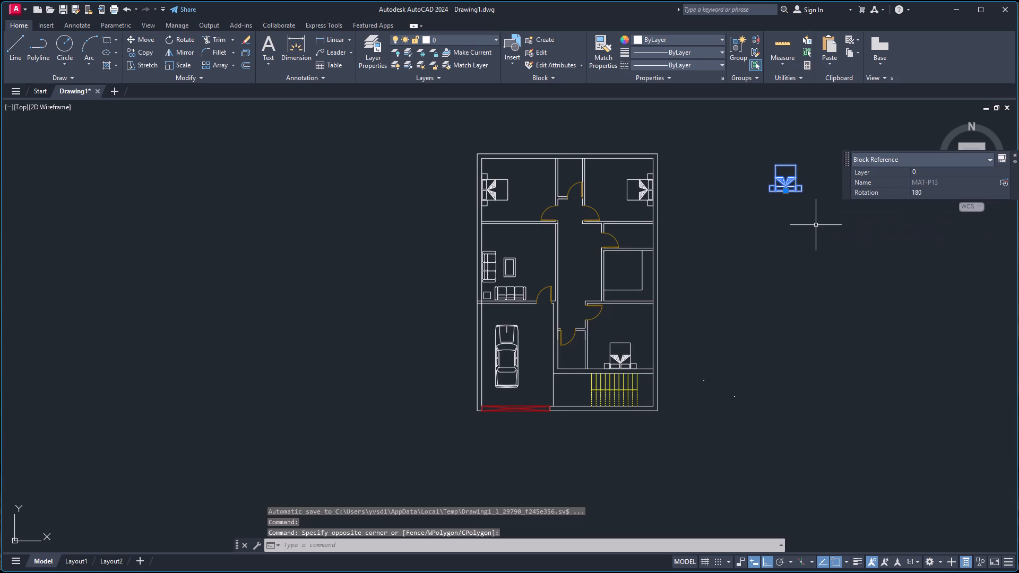
key("Delete")
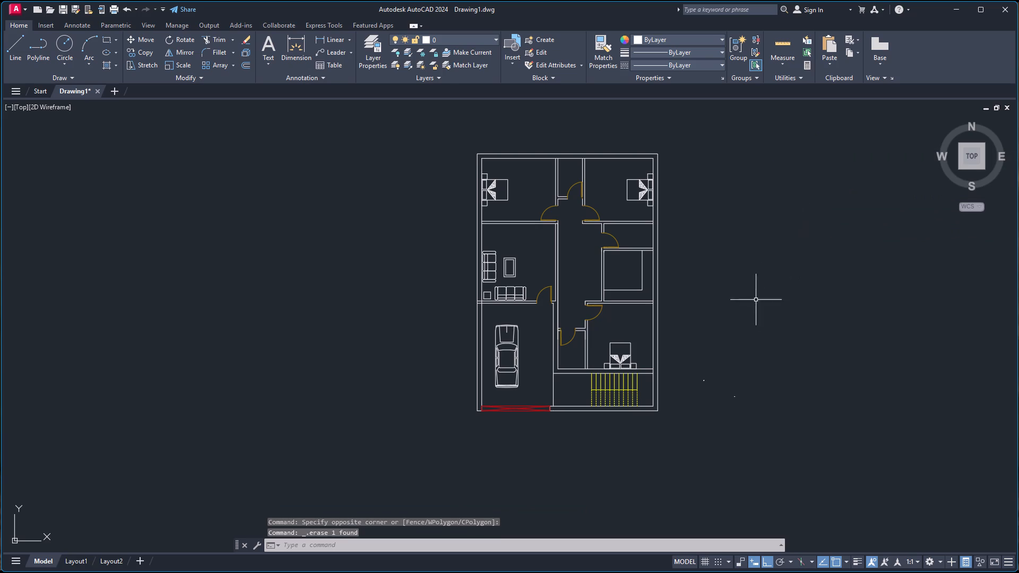
Scale up the sink block outside the plan about its upper-left corner, picking a scale distance of about 0'-11".
scroll(732, 396, "up", 3)
scroll(556, 303, "up", 4)
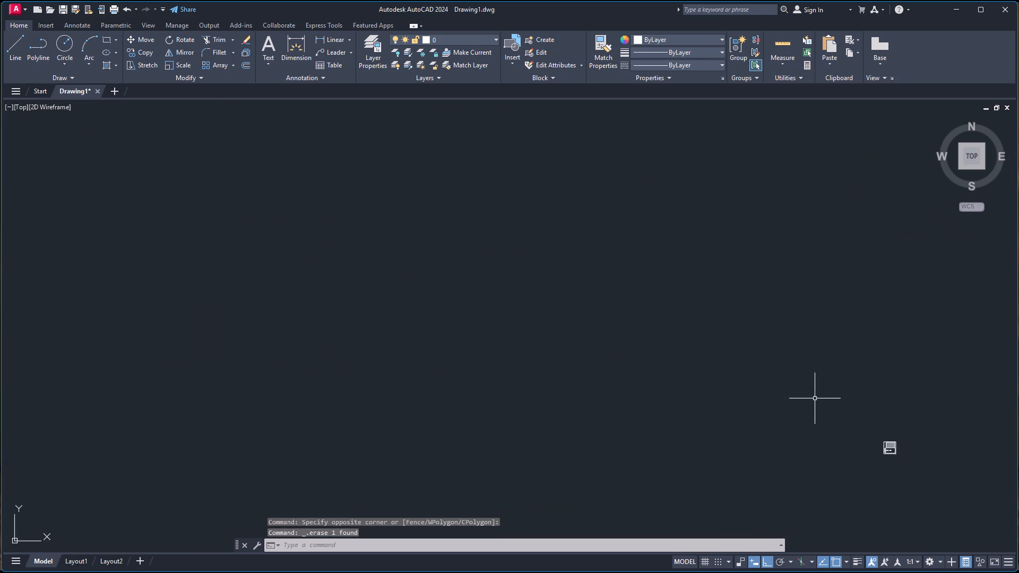
left_click(863, 420)
left_click(917, 468)
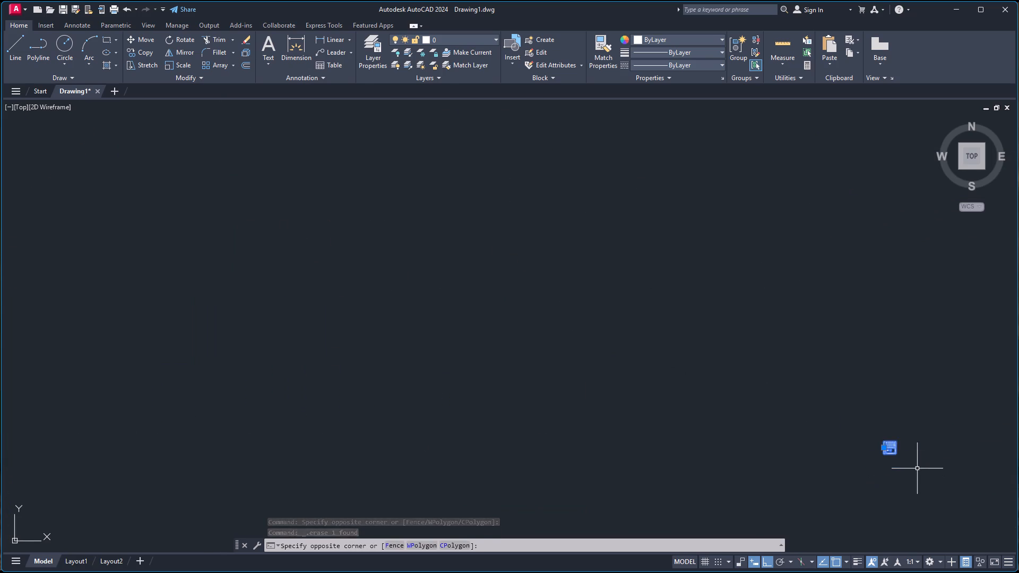
key("s")
key("c")
key("Return")
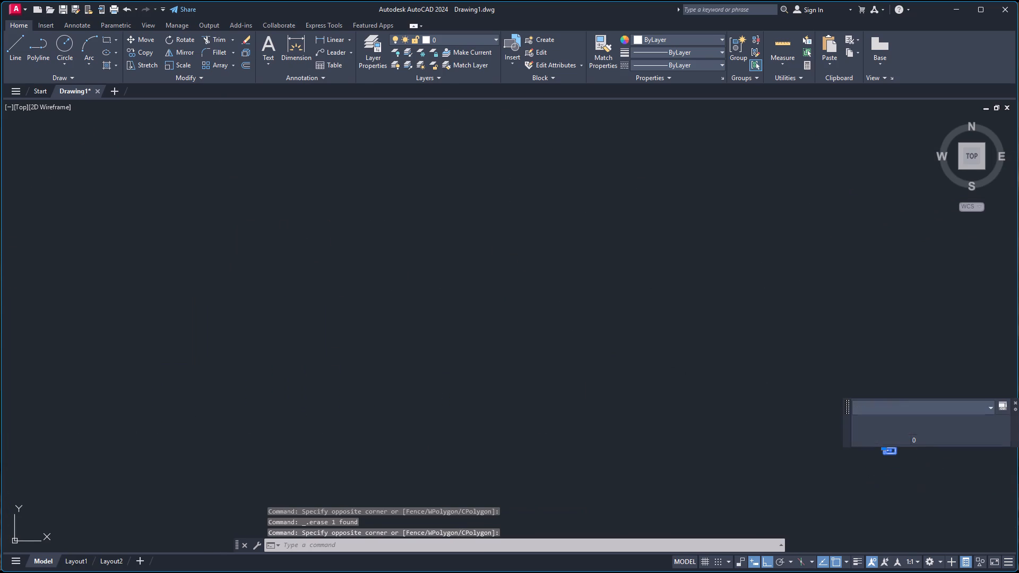
left_click(882, 442)
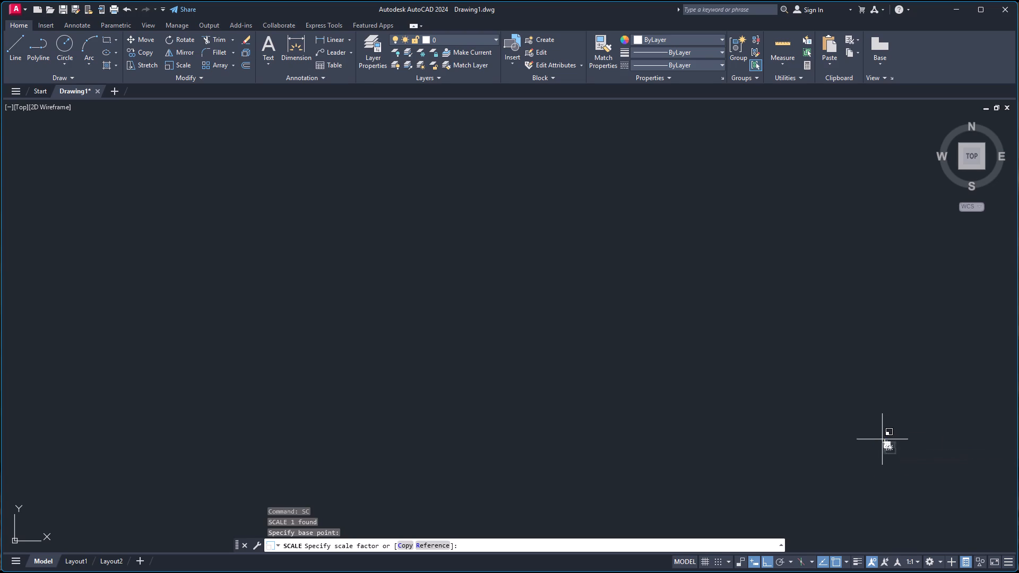
scroll(870, 419, "down", 3)
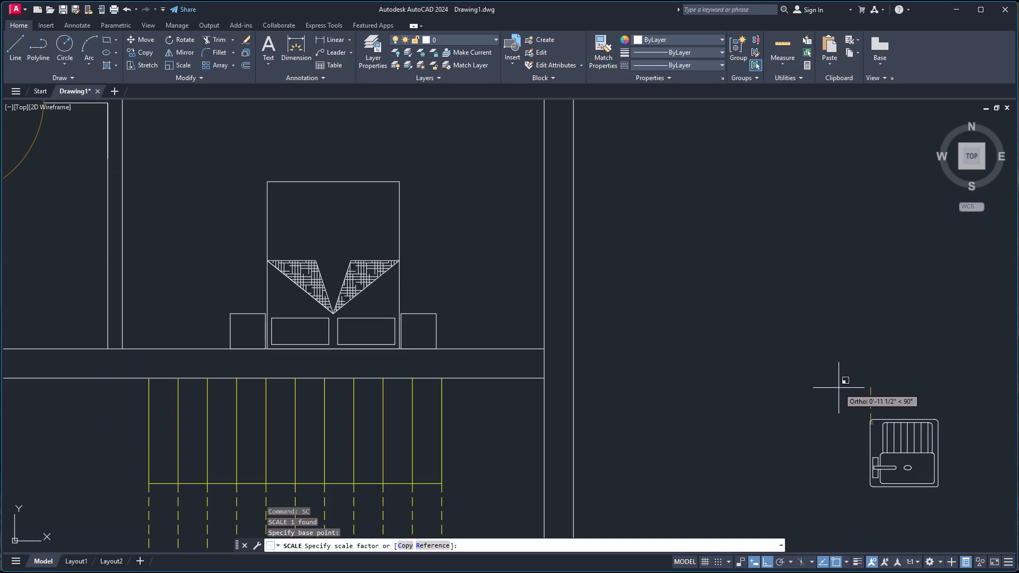
scroll(839, 388, "up", 3)
scroll(839, 388, "down", 5)
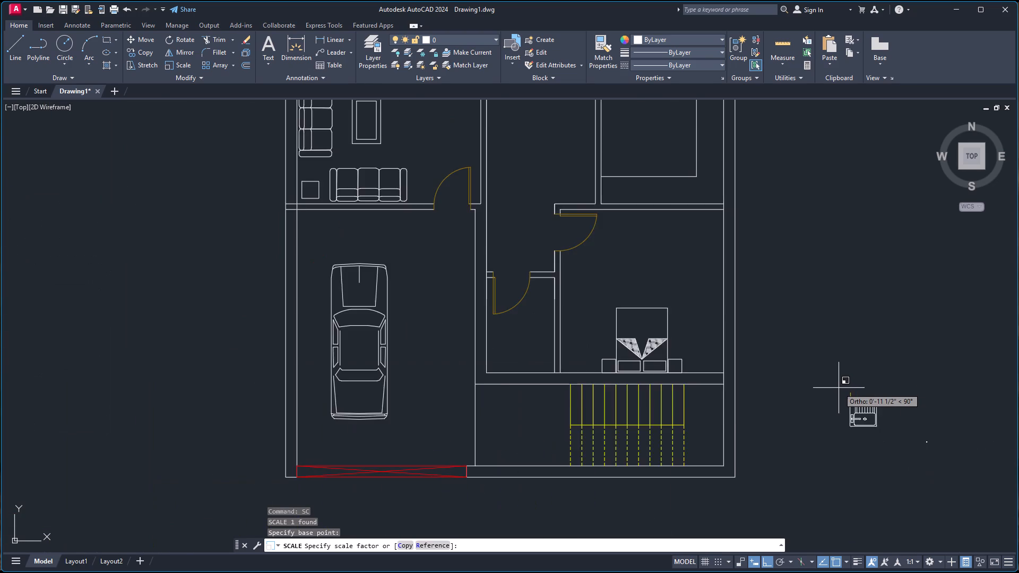
scroll(839, 388, "down", 1)
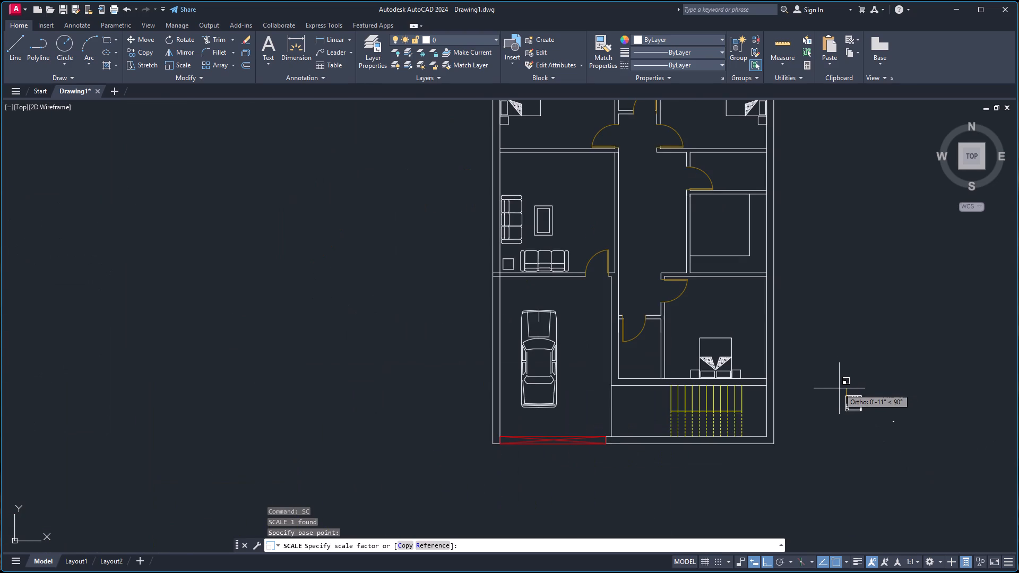
left_click(839, 388)
Rotate the scaled sink 90° counterclockwise about its left edge's midpoint, so its faucet is at the bottom.
left_click(844, 389)
left_click(874, 427)
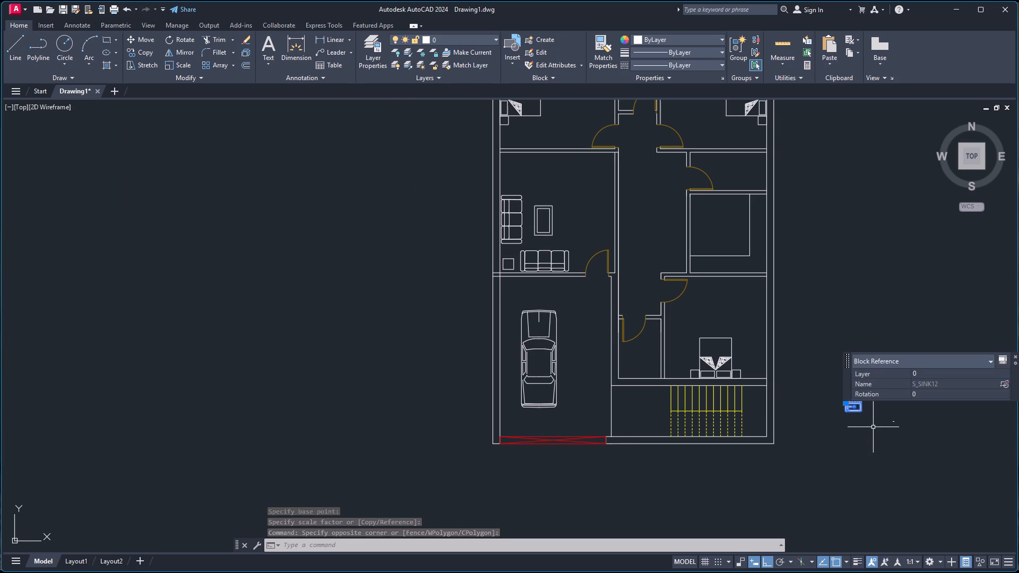
type("ro")
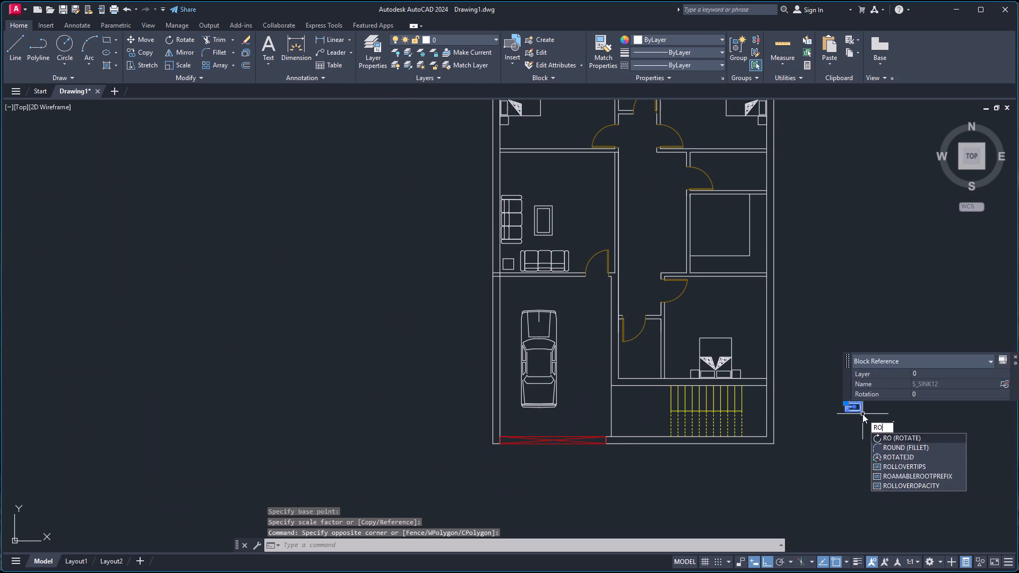
key("Return")
scroll(834, 397, "up", 2)
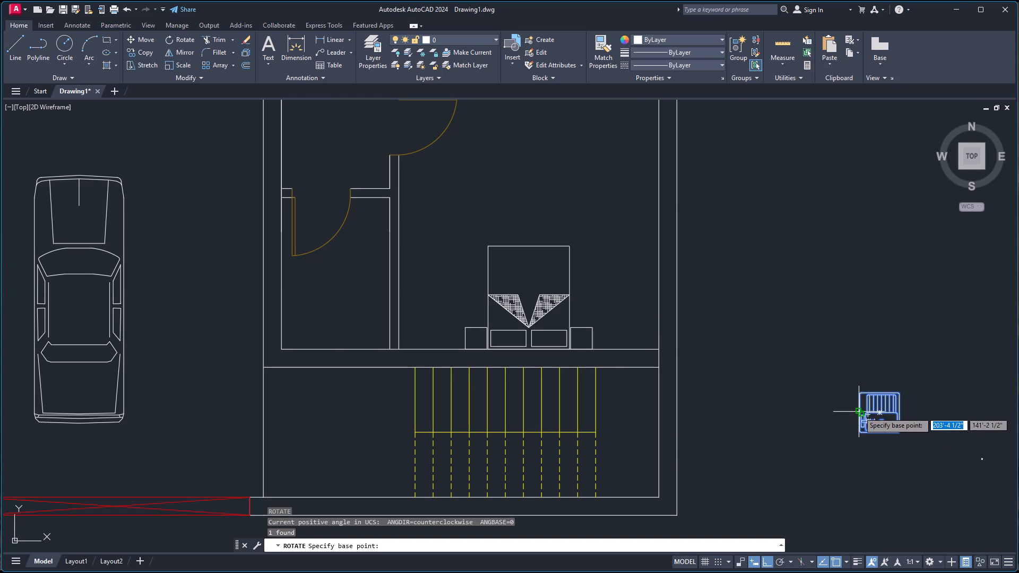
left_click(858, 412)
left_click(851, 342)
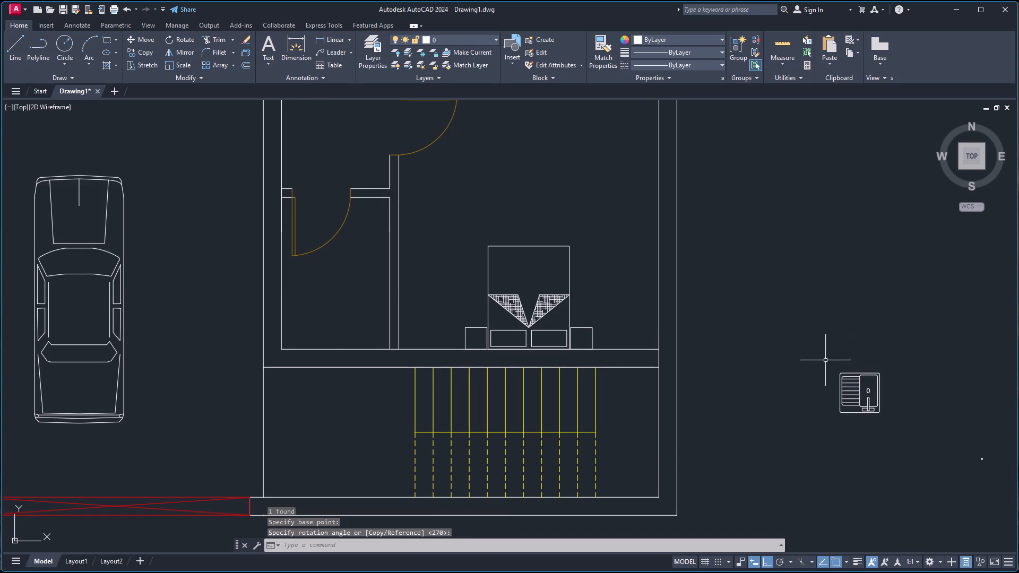
Copy the rotated sink by its bottom edge's midpoint to midway between the ends of the kitchen's horizontal counter line.
left_click(825, 361)
left_click(892, 441)
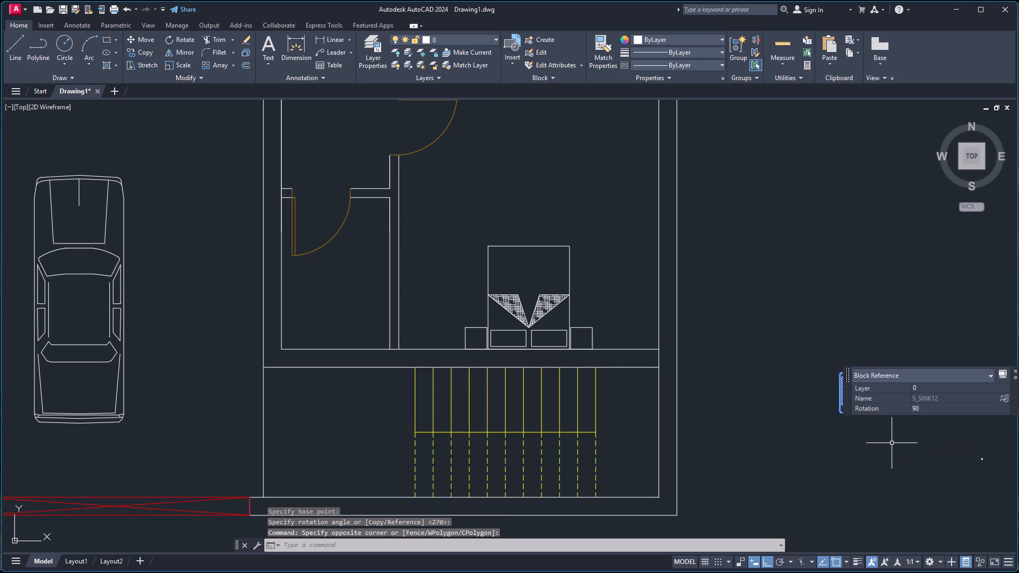
type("co")
key("Return")
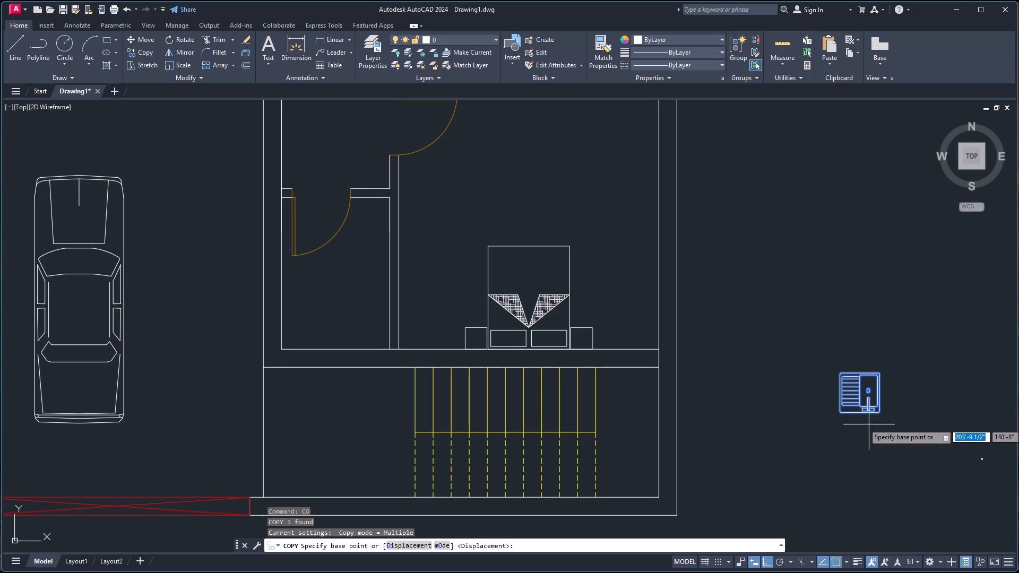
left_click(862, 414)
scroll(693, 389, "down", 4)
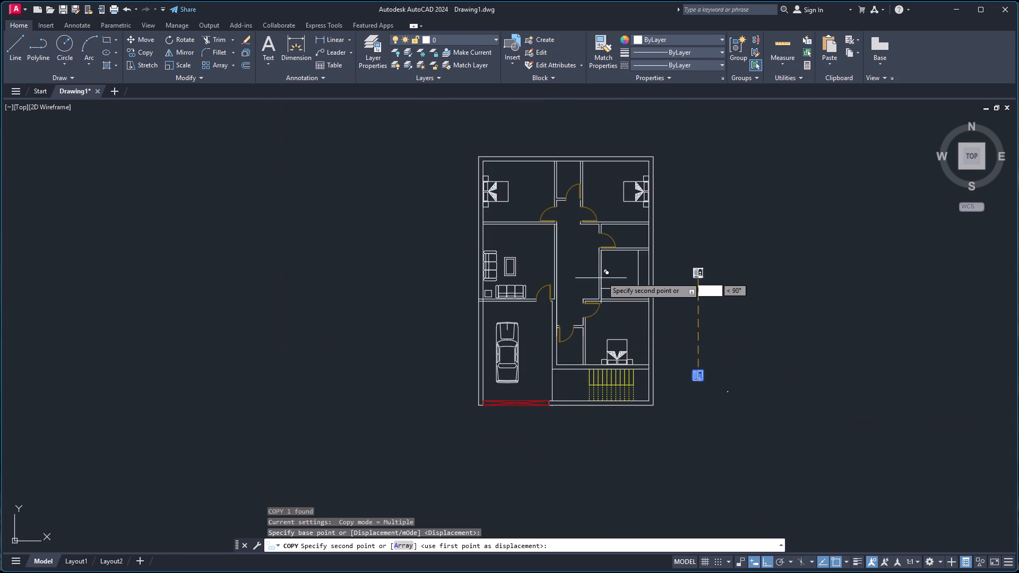
scroll(602, 276, "up", 3)
right_click(665, 361)
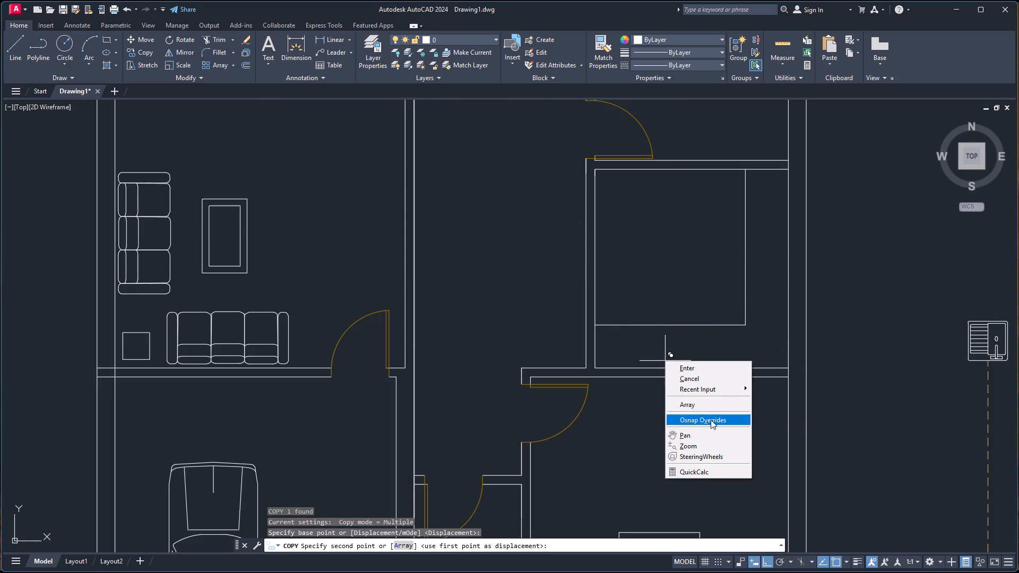
left_click(711, 421)
left_click(787, 202)
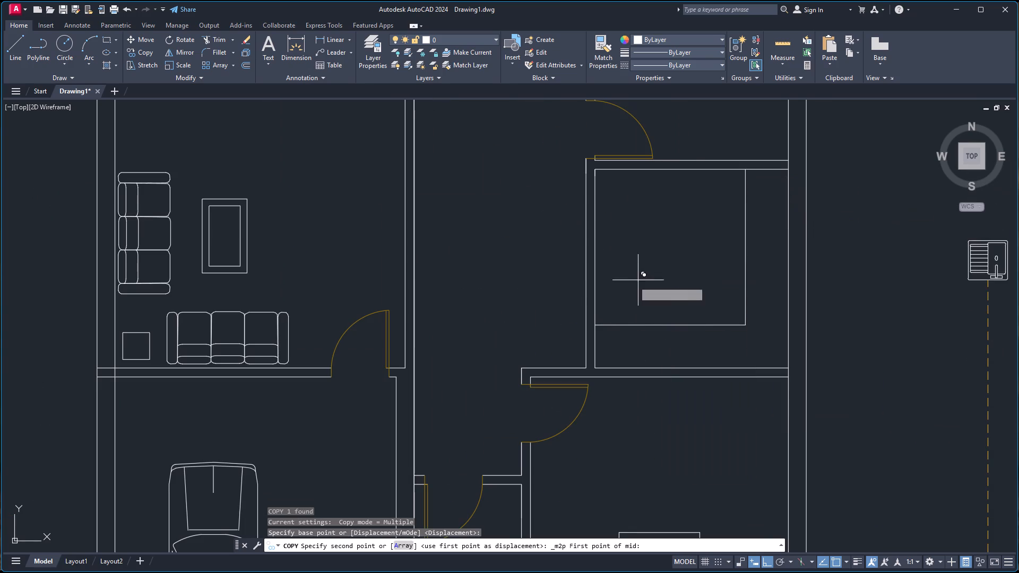
left_click(594, 328)
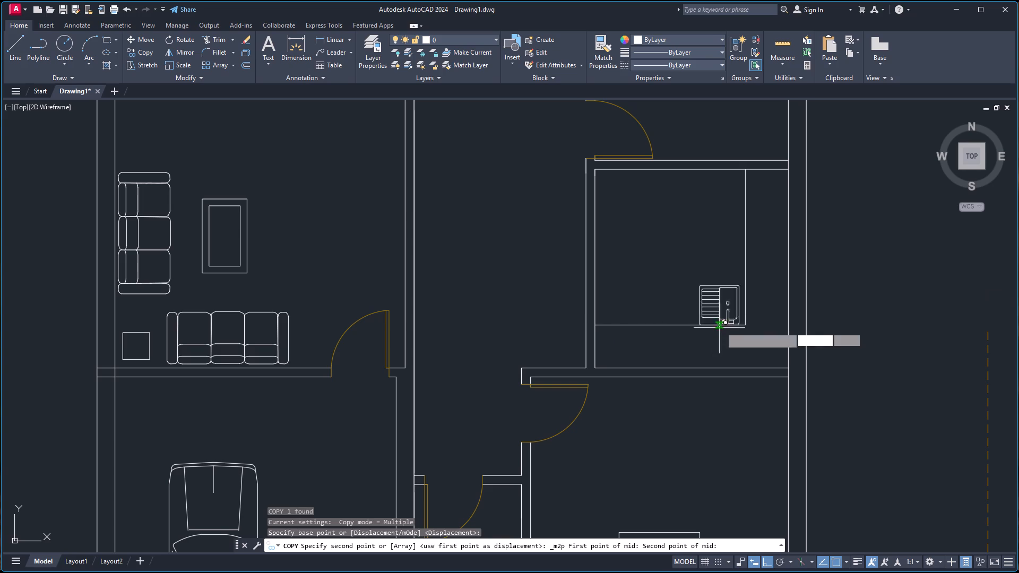
left_click(742, 325)
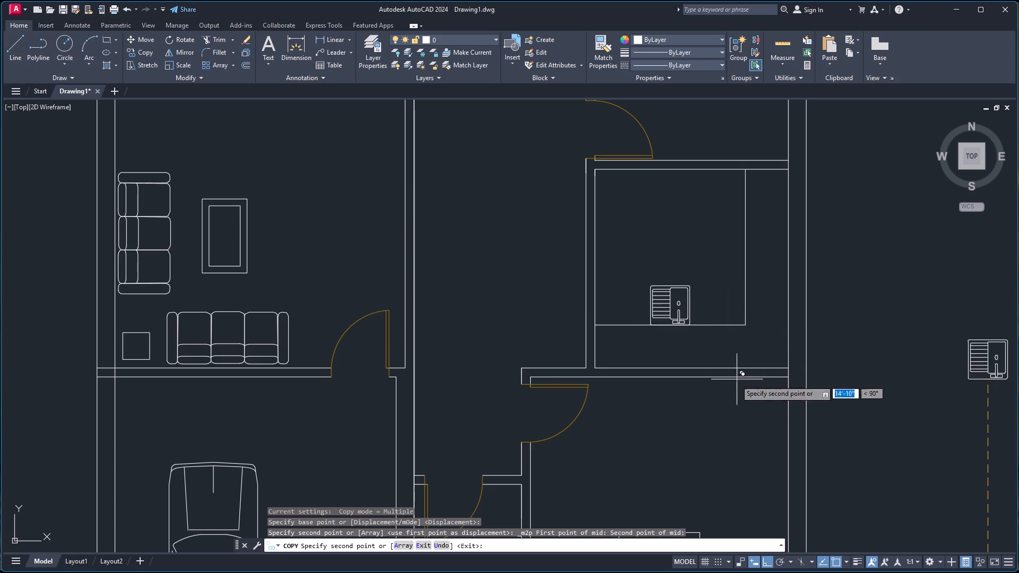
key("Escape")
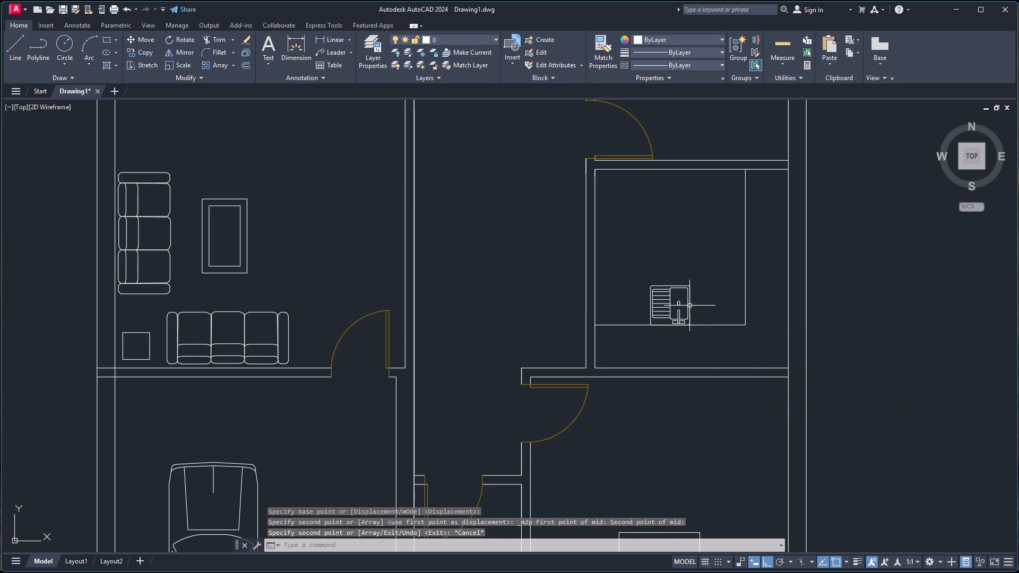
Move the kitchen sink copy straight down about 2'-0" onto the counter, just above the kitchen's bottom wall.
left_click(675, 286)
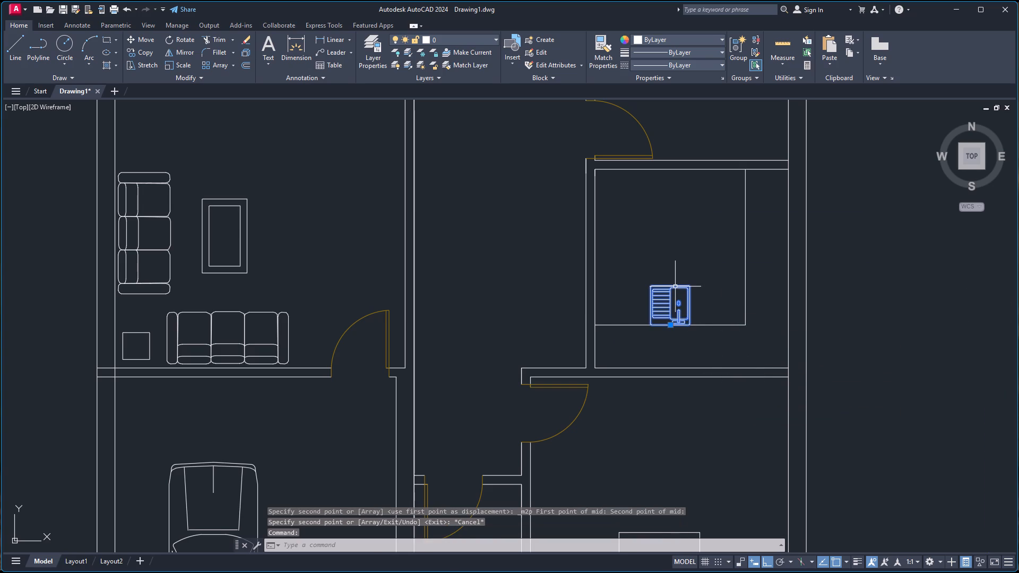
scroll(661, 298, "up", 3)
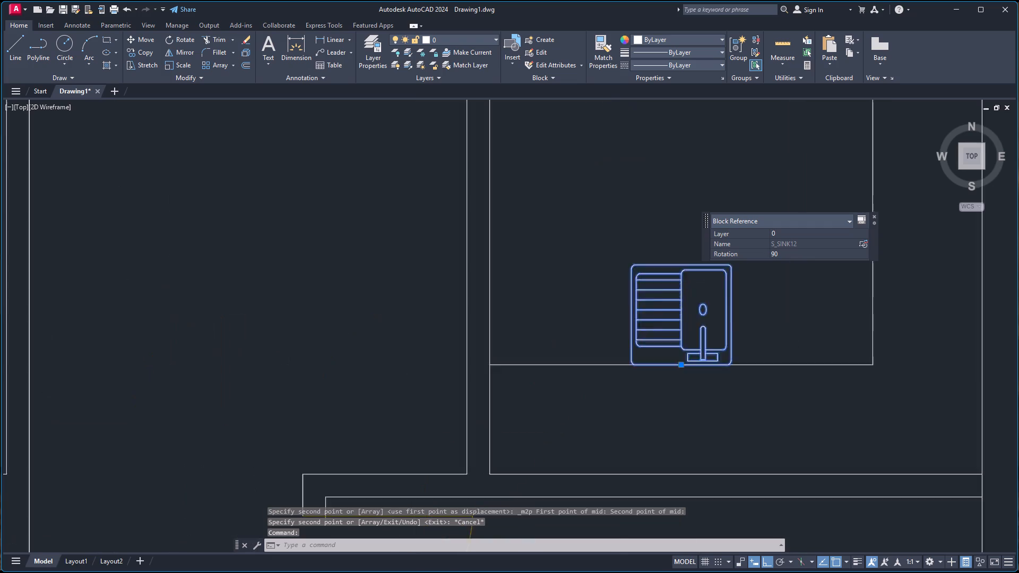
left_click(692, 403)
scroll(694, 432, "down", 3)
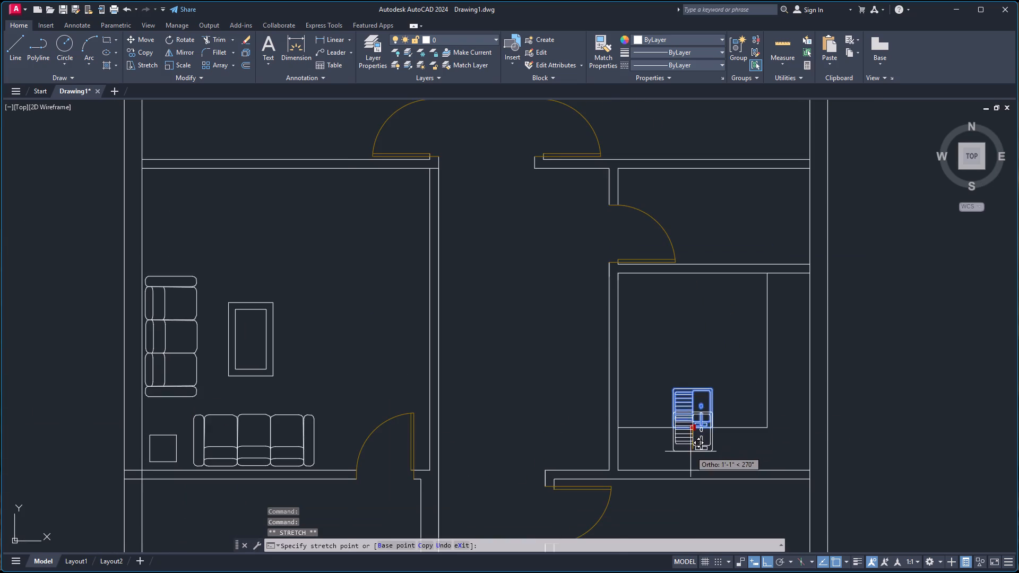
scroll(690, 459, "down", 1)
scroll(690, 466, "up", 4)
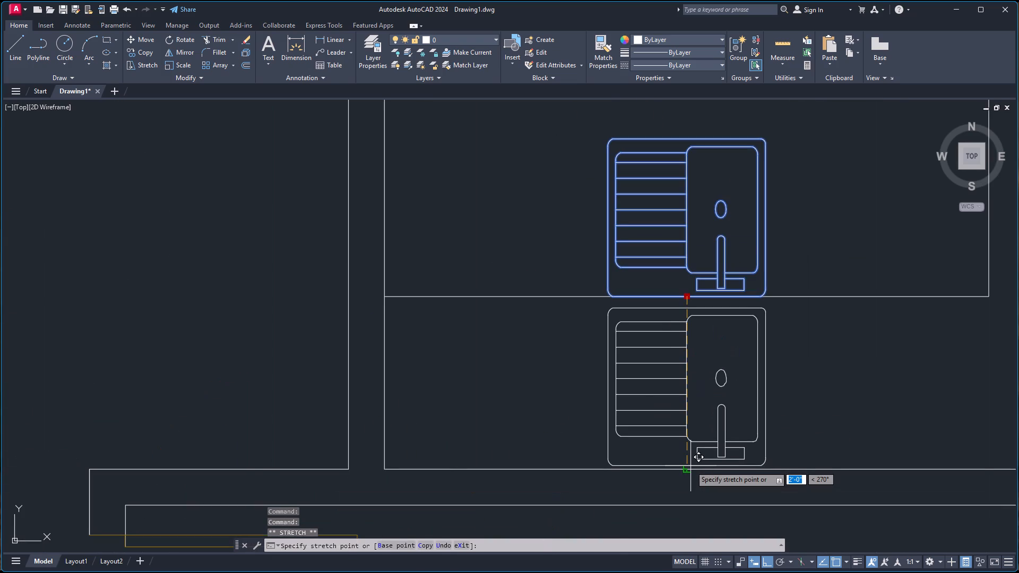
left_click(690, 463)
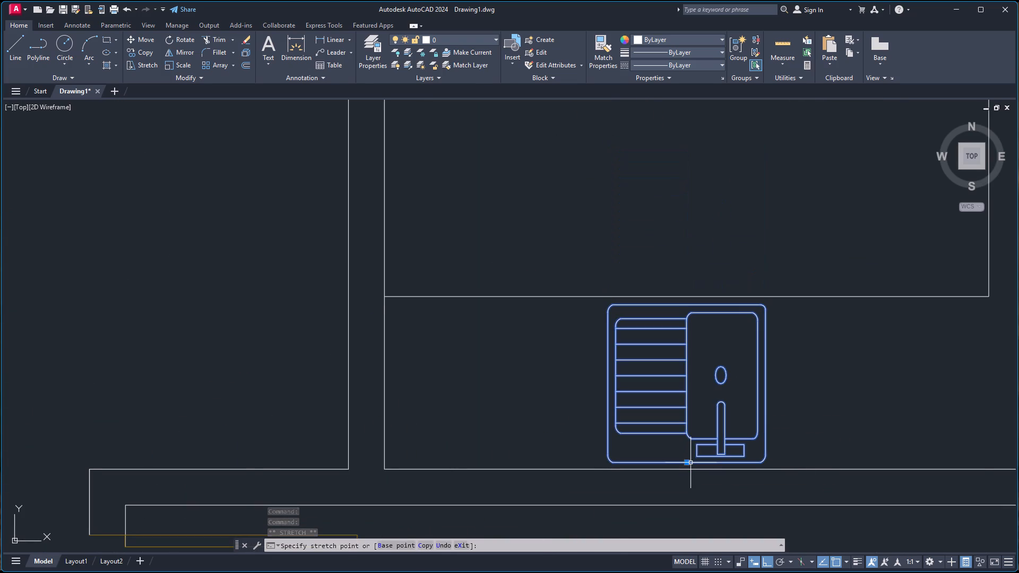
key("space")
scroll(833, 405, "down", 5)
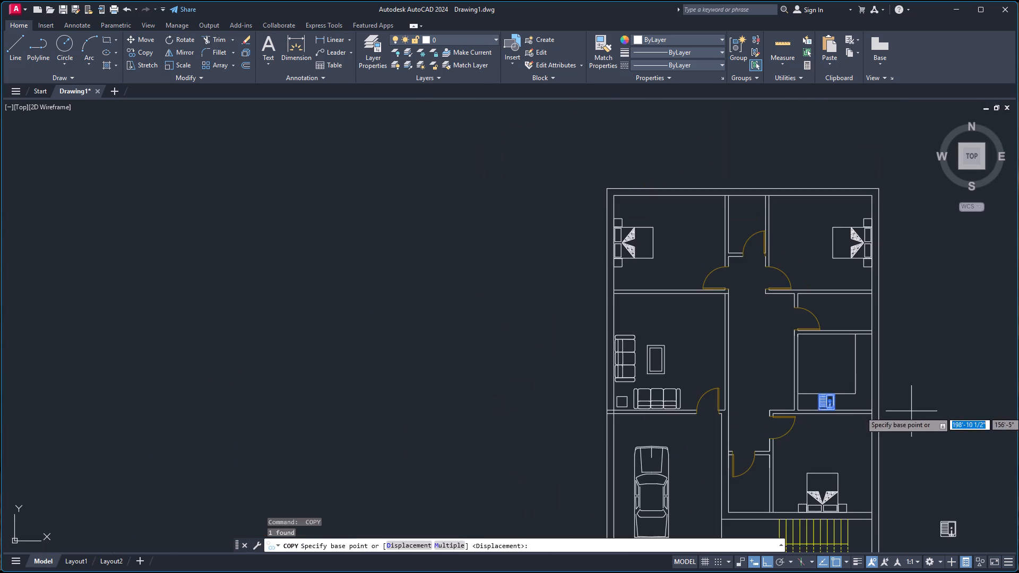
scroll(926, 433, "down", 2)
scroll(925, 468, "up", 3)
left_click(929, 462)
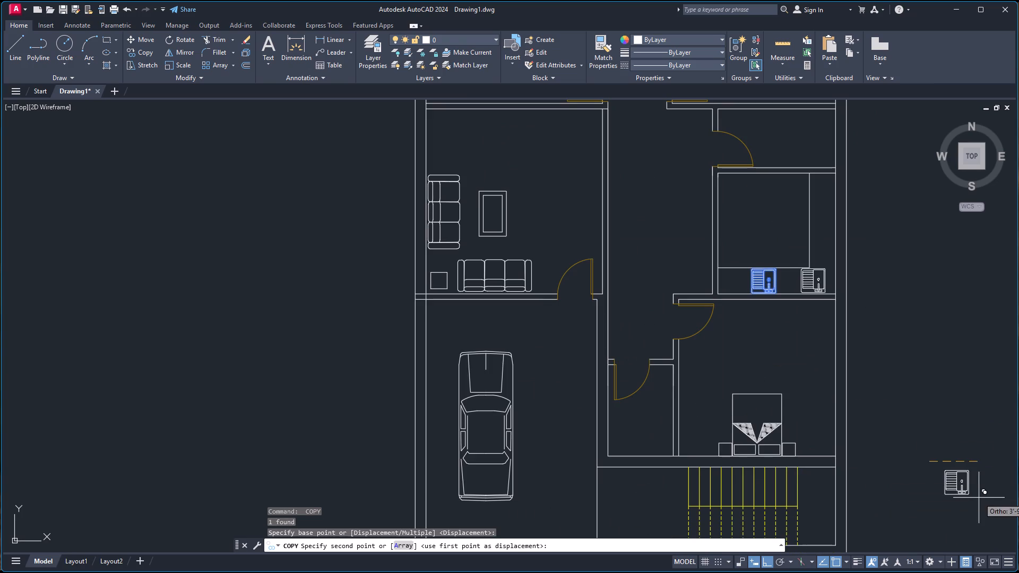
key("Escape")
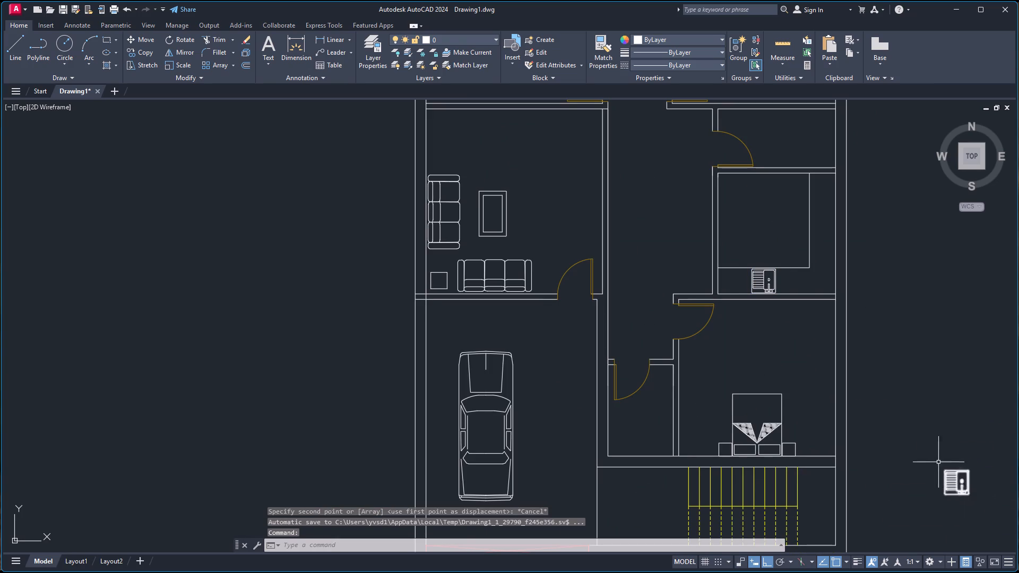
Delete the leftover sink outside the plan's right exterior wall.
left_click(938, 461)
left_click(984, 510)
key("Delete")
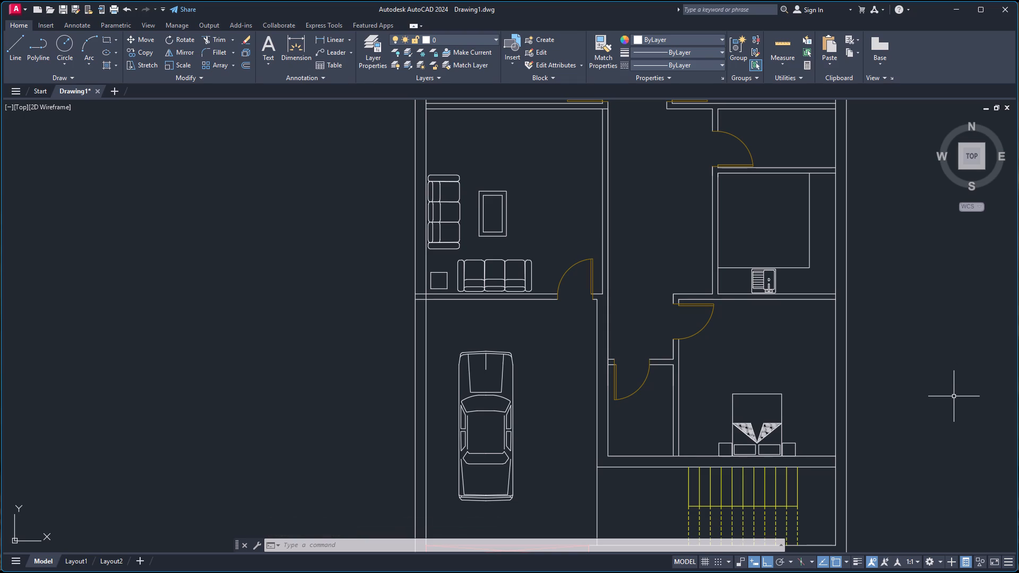
Scale up the tiny toilet block outside the plan about its tank's top edge midpoint, picking a scale distance of about 1'-7".
scroll(954, 396, "down", 4)
scroll(961, 406, "up", 4)
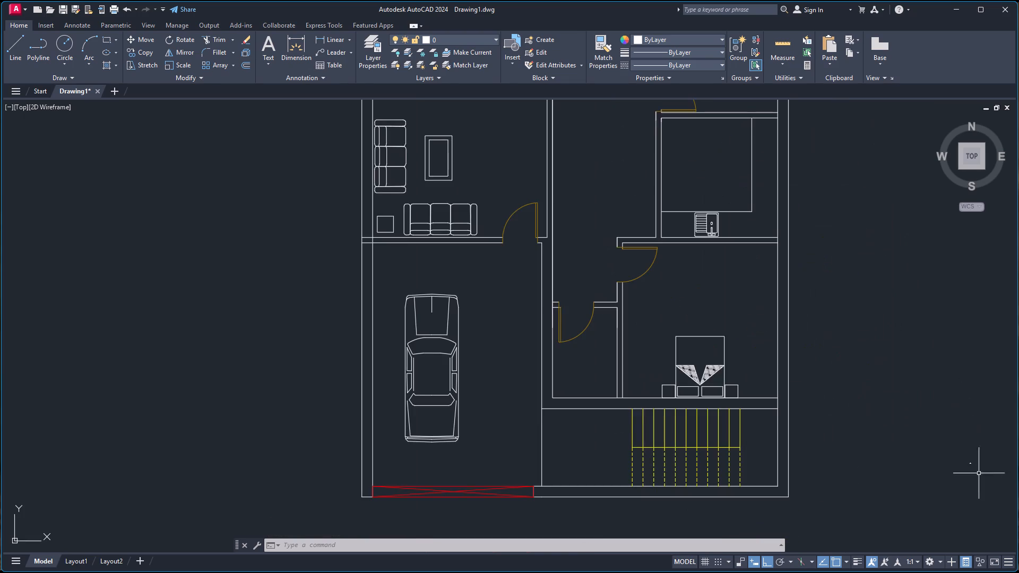
scroll(981, 500, "up", 2)
scroll(982, 436, "up", 4)
scroll(815, 282, "up", 3)
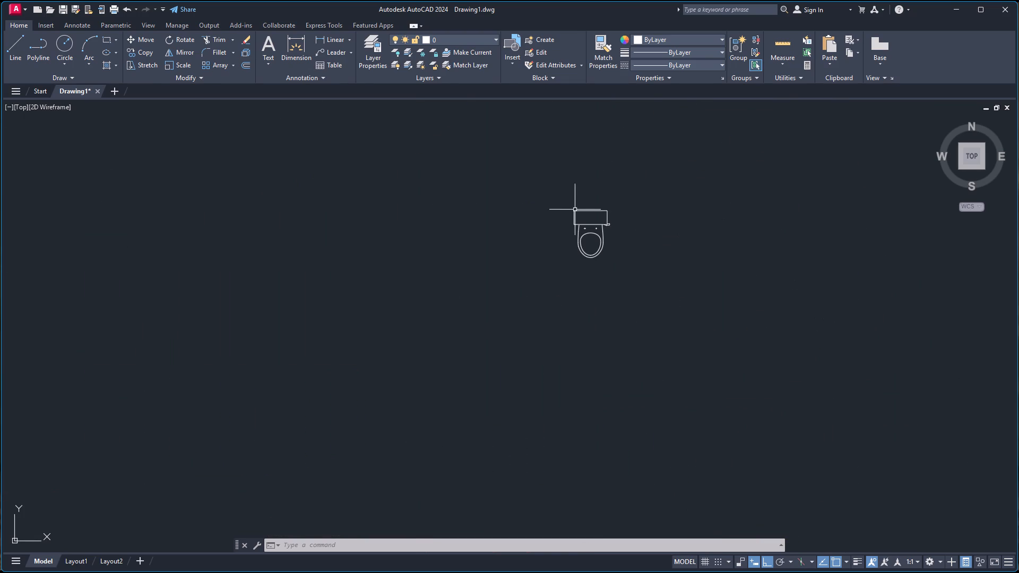
left_click(554, 193)
left_click(618, 285)
key("s")
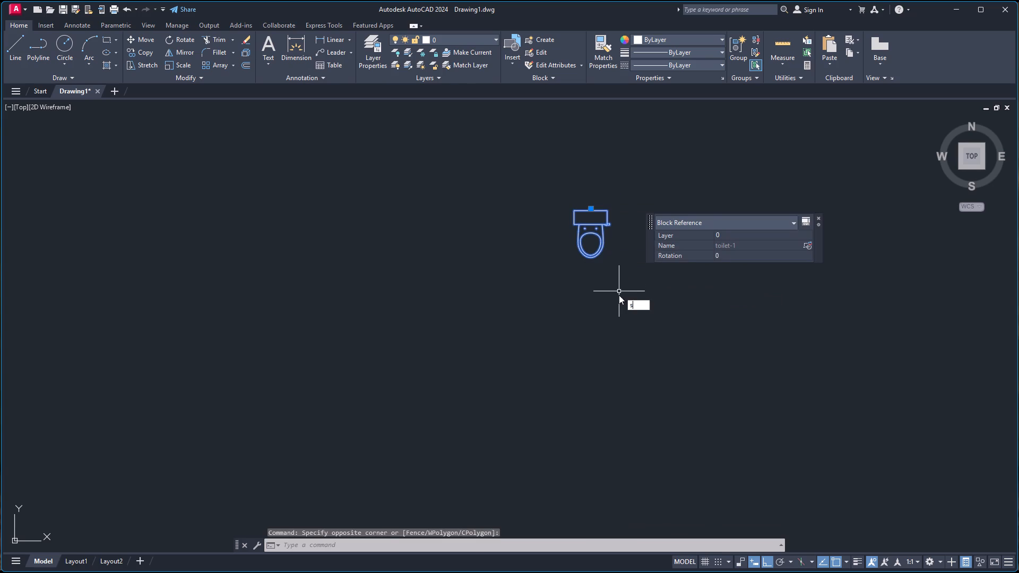
key("c")
key("Return")
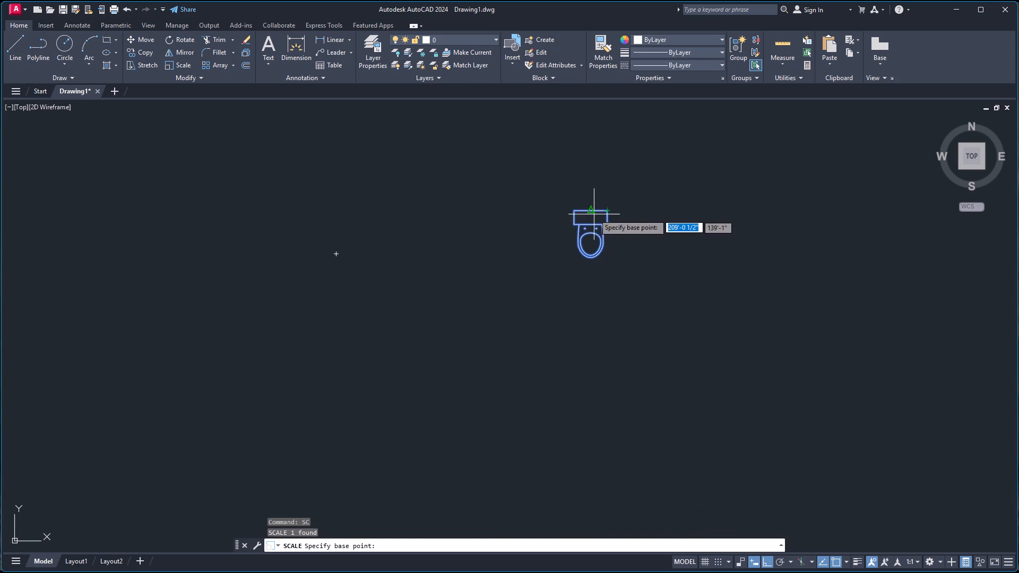
left_click(593, 212)
scroll(610, 219, "down", 7)
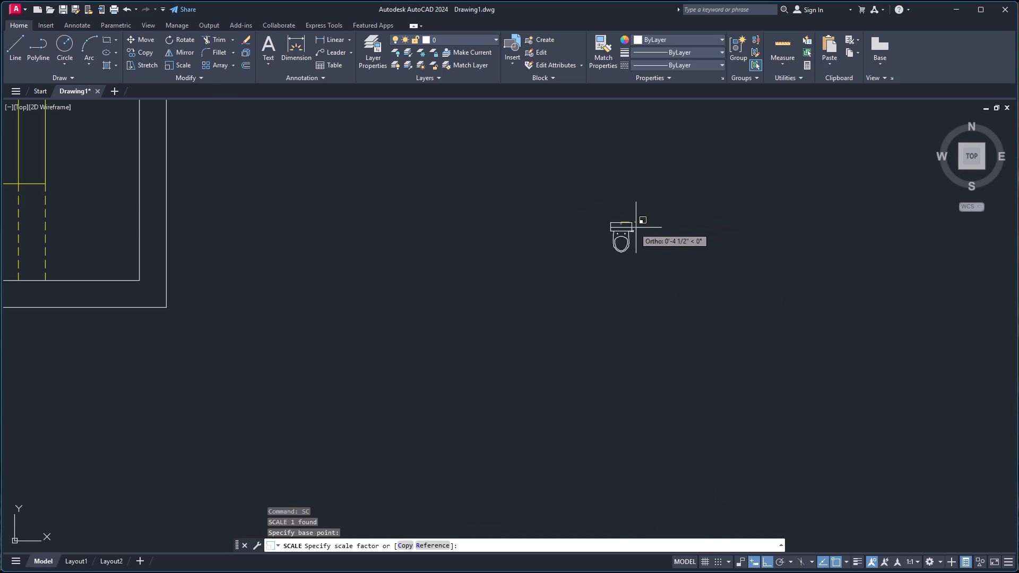
scroll(636, 228, "down", 3)
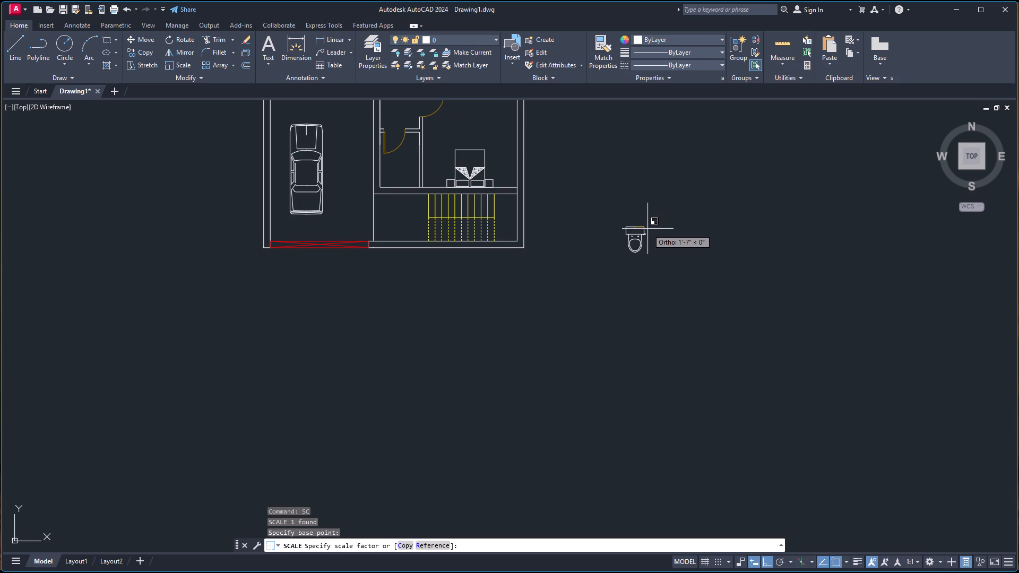
left_click(647, 229)
Mirror the scaled toilet across a horizontal line just above it, keeping the original.
scroll(645, 213, "down", 4)
scroll(640, 180, "up", 1)
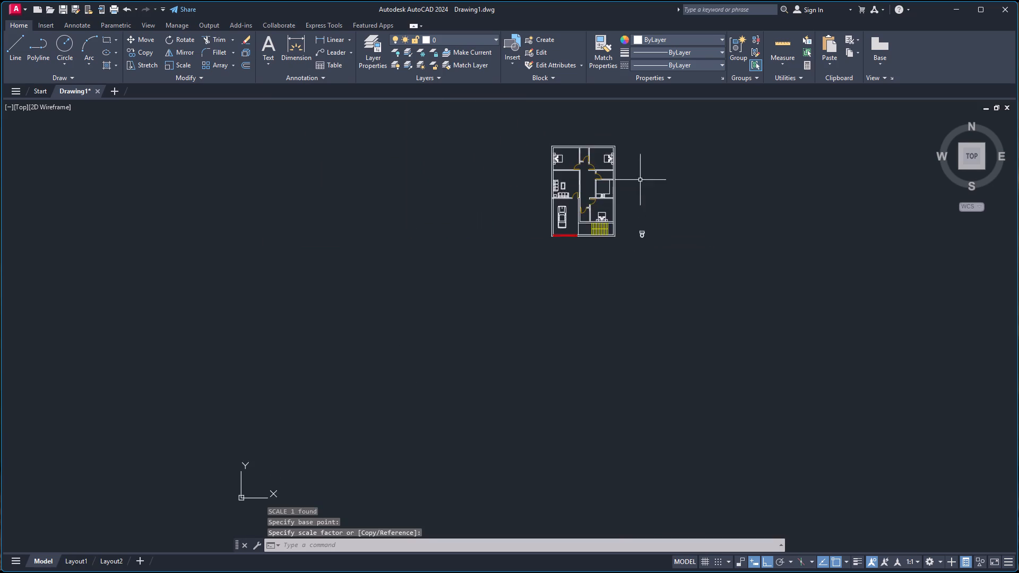
scroll(640, 180, "up", 2)
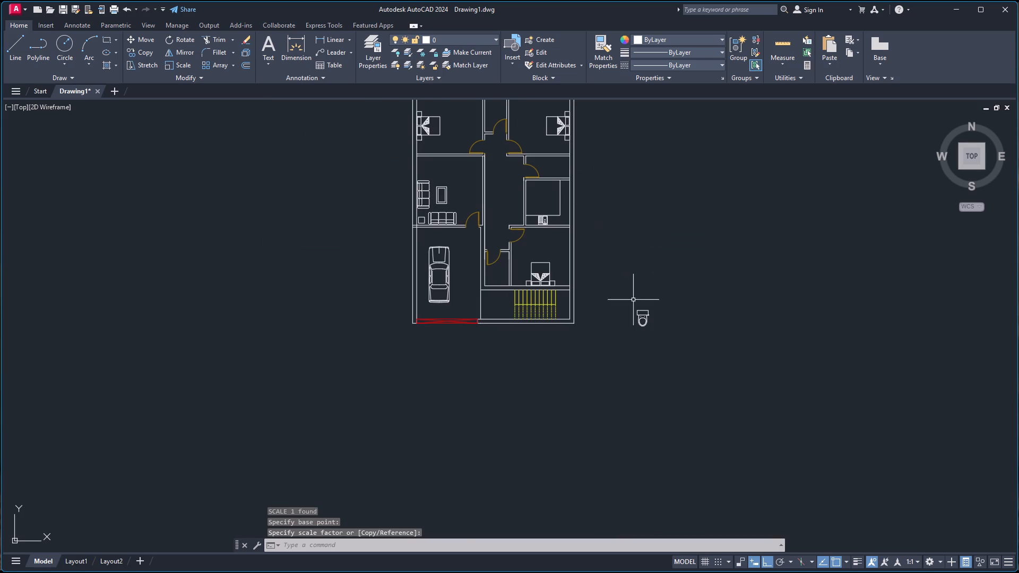
left_click(631, 300)
left_click(671, 352)
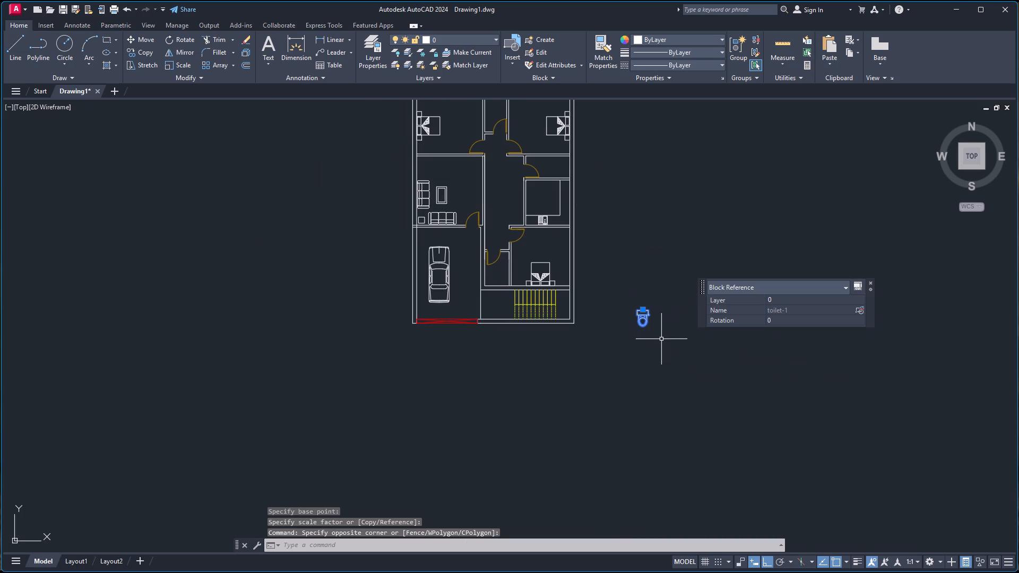
type("mi")
key("Return")
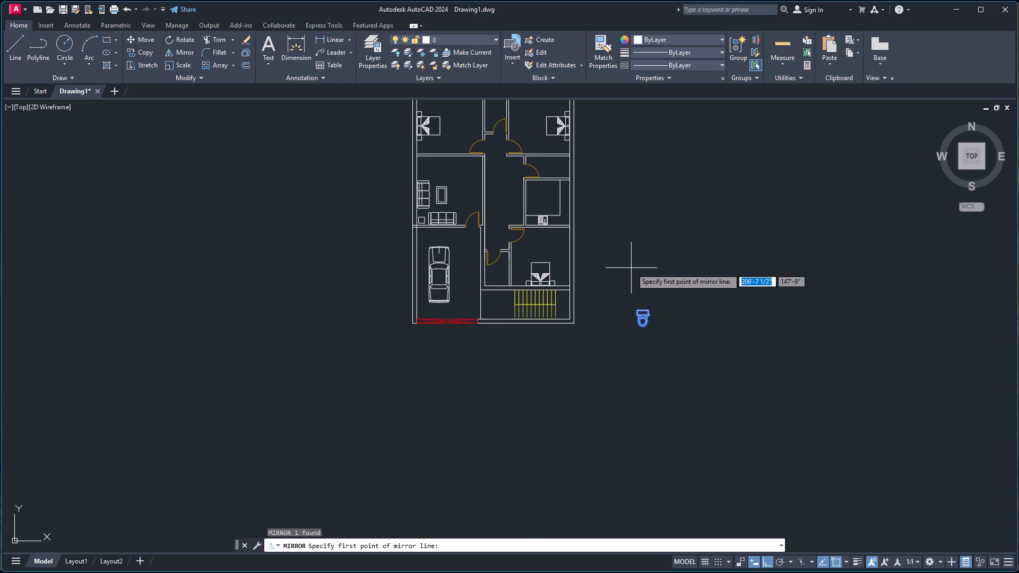
left_click(632, 298)
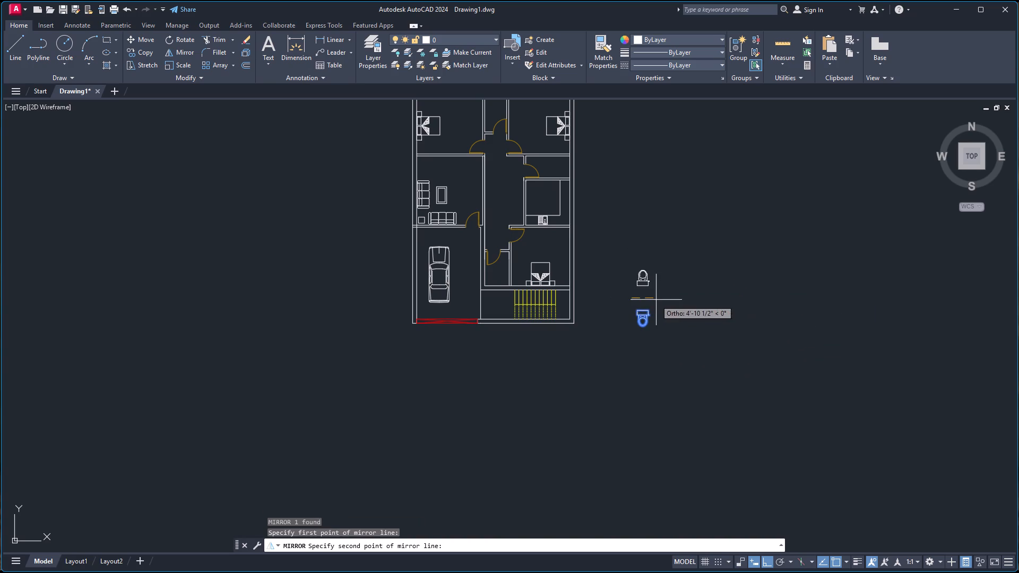
left_click(656, 301)
left_click(673, 337)
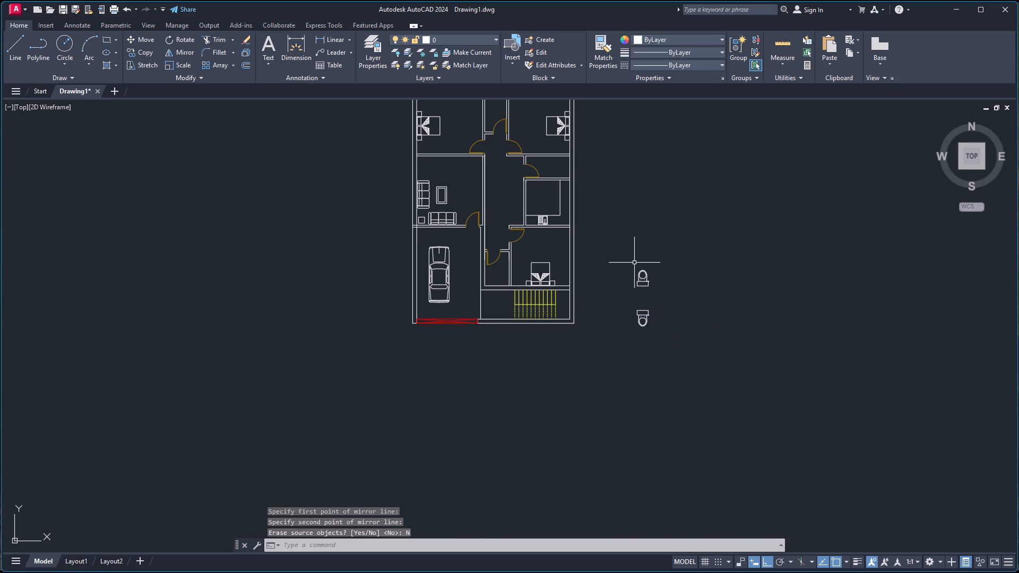
Move the mirrored toilet into the small room beside the bedroom above the stairs, its tank near the bottom wall.
left_click(629, 262)
left_click(657, 291)
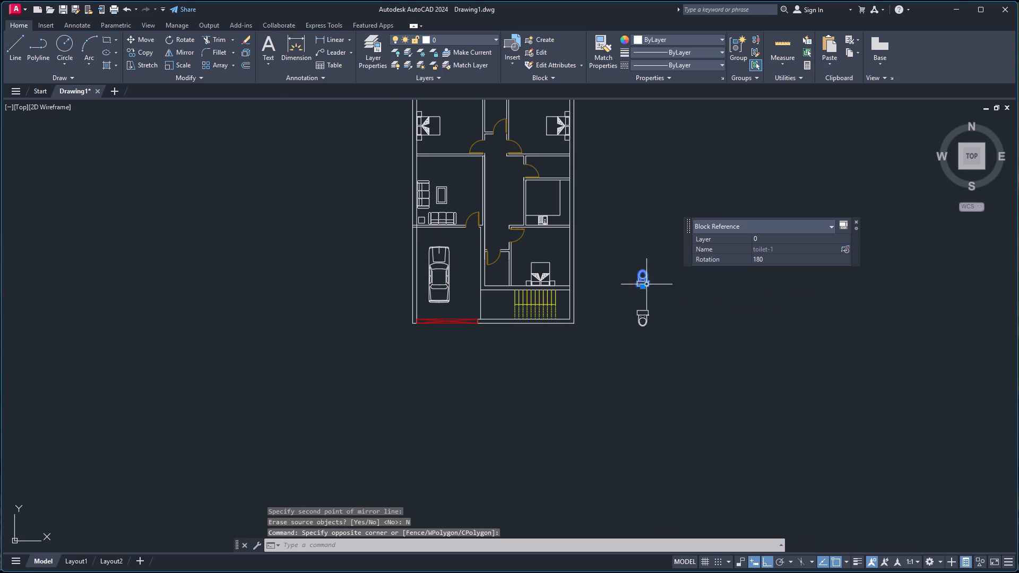
scroll(645, 284, "up", 3)
left_click(629, 289)
scroll(306, 300, "down", 2)
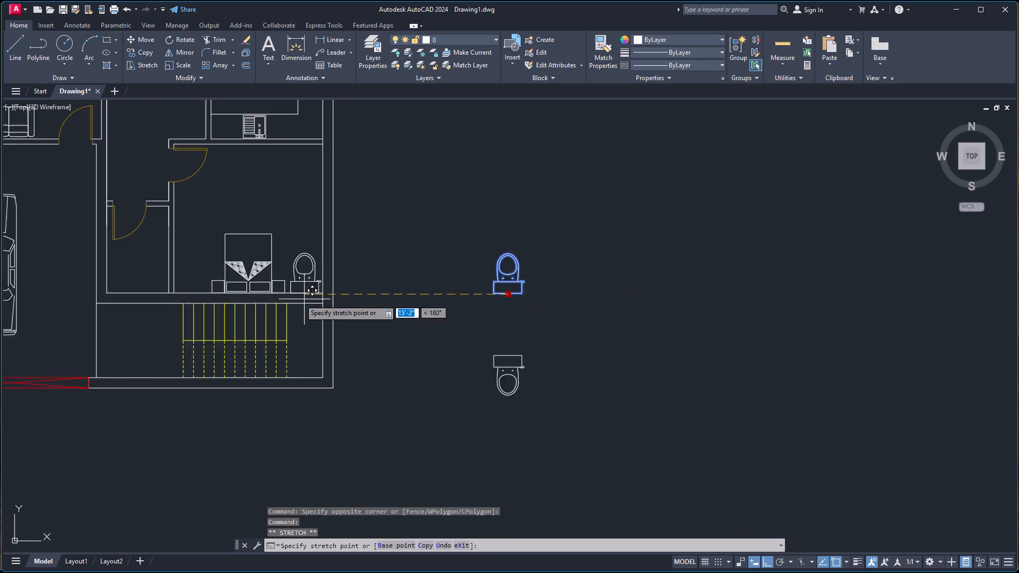
scroll(277, 296, "down", 1)
scroll(212, 296, "up", 3)
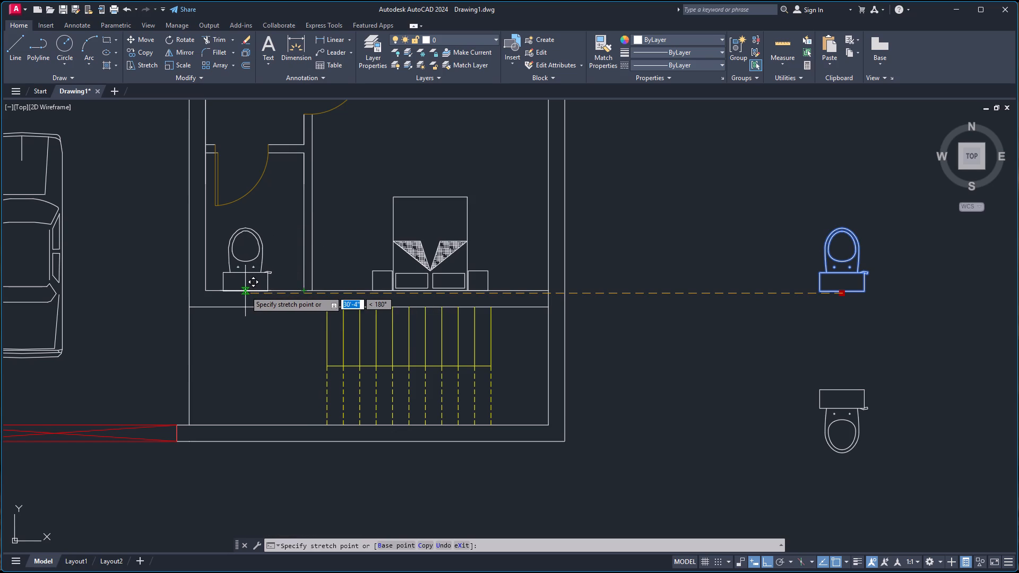
scroll(255, 292, "up", 4)
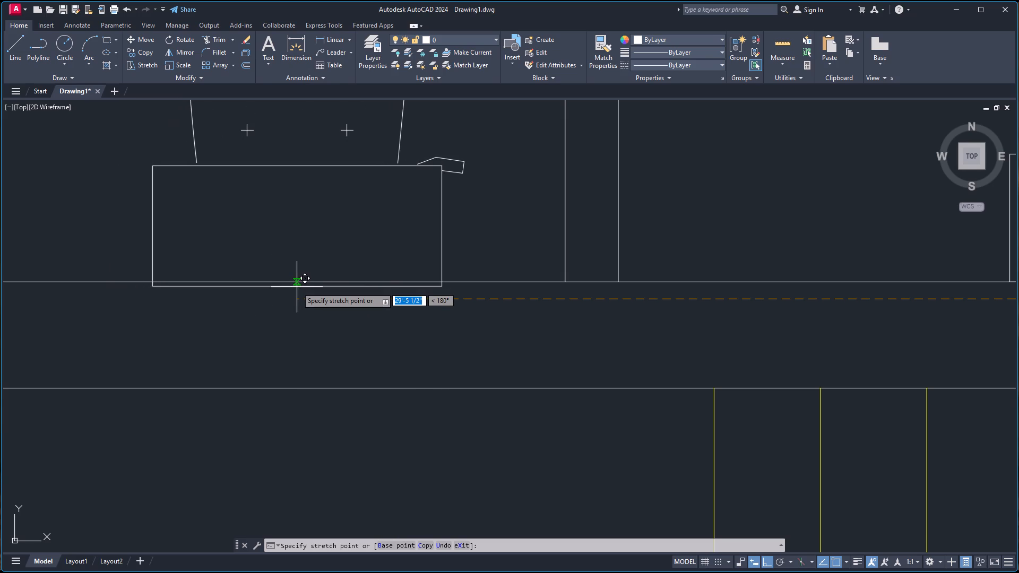
left_click(266, 282)
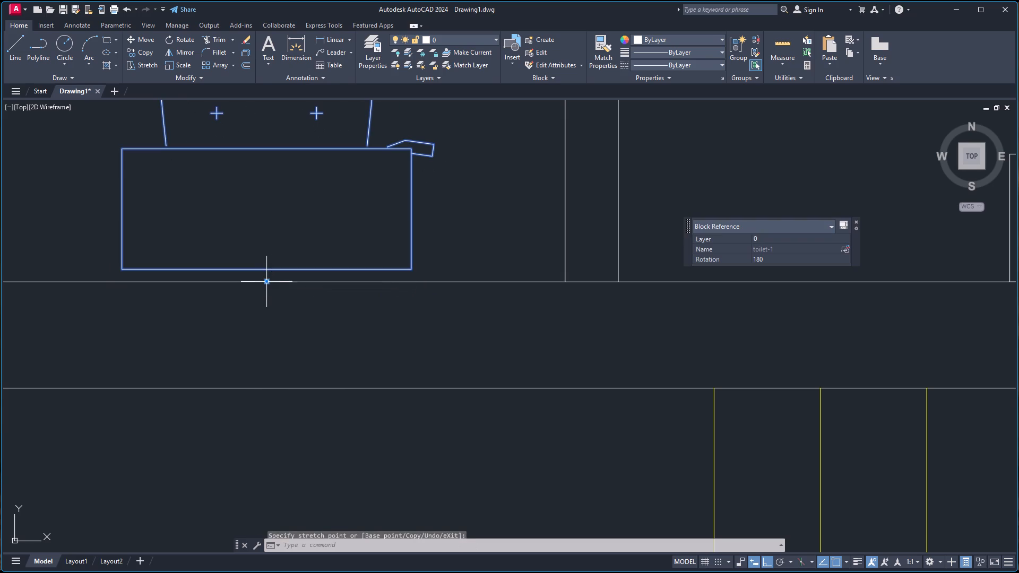
key("Escape")
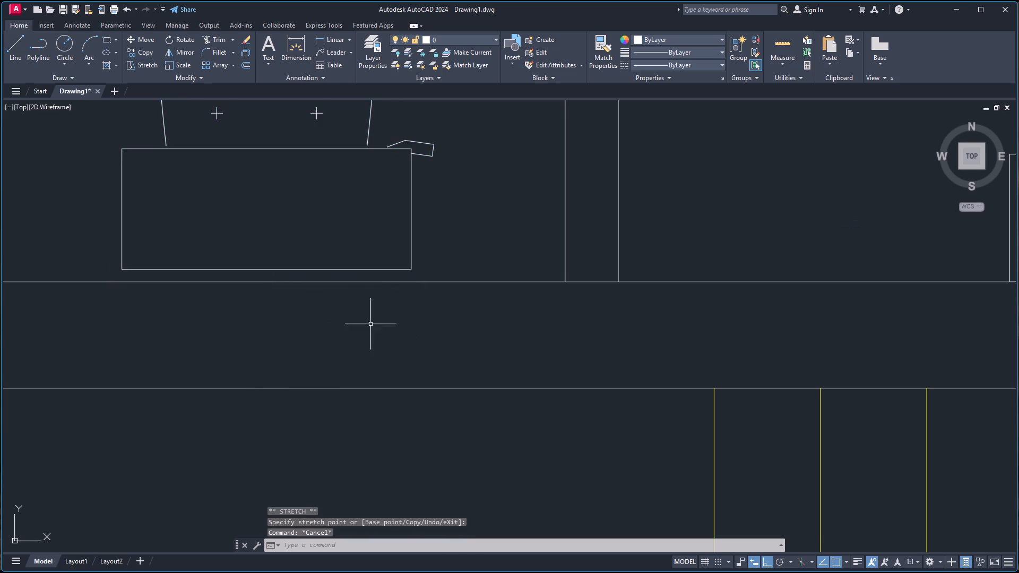
Copy the toilet outside the plan to the small room between the two upper bedrooms, midway between the top wall's inner corners.
scroll(364, 294, "down", 5)
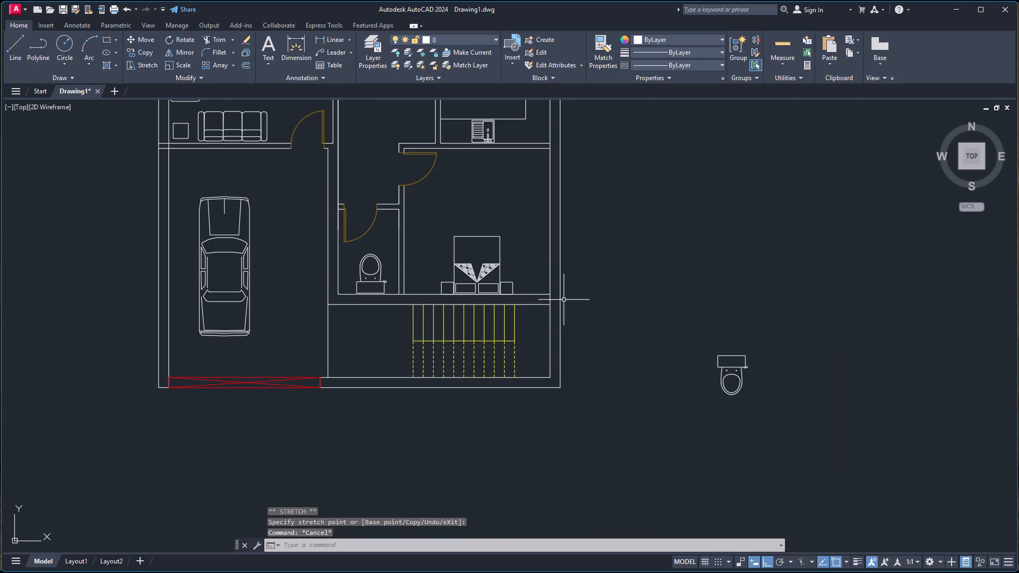
scroll(722, 342, "down", 1)
left_click(716, 345)
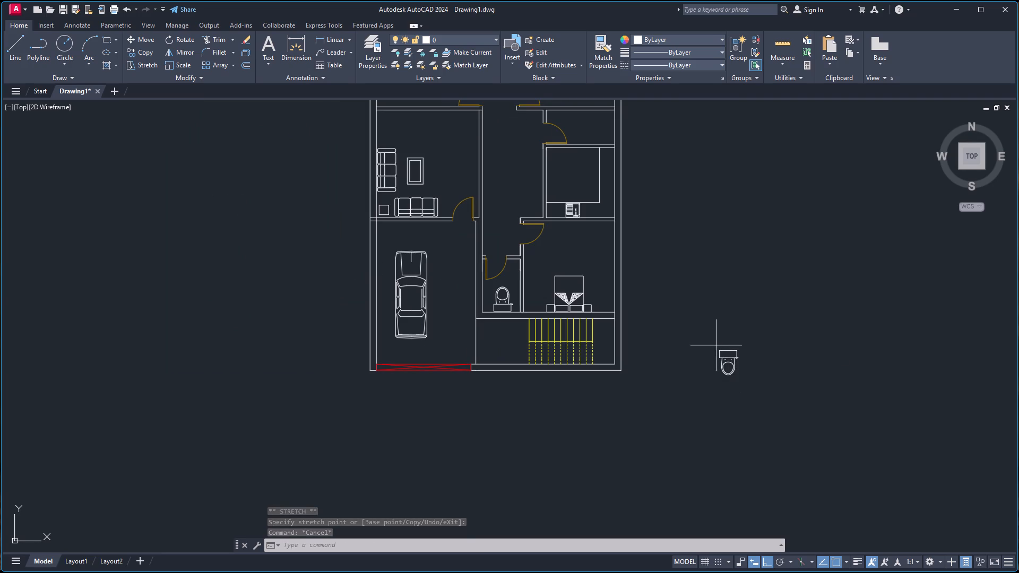
left_click(751, 393)
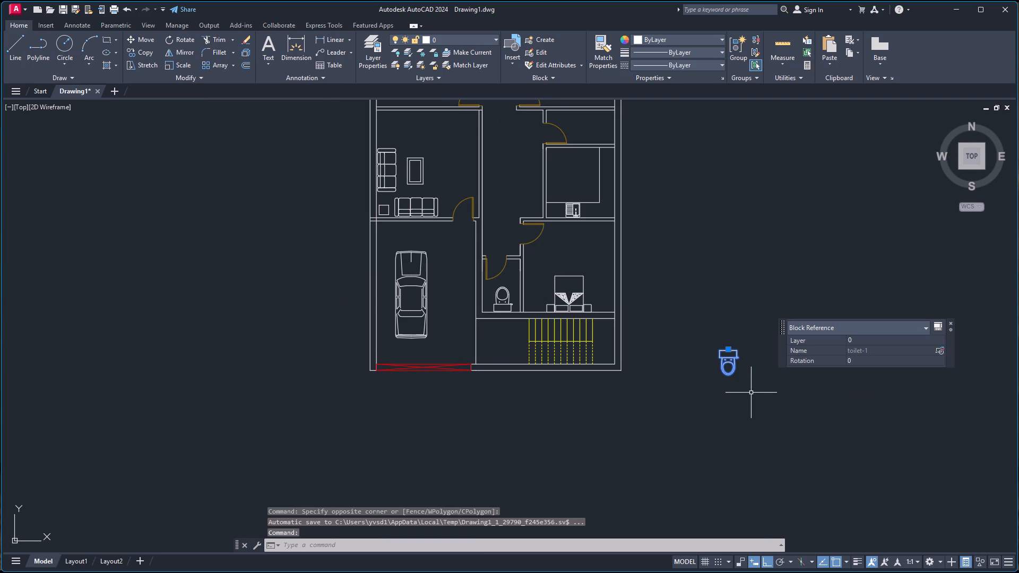
type("co")
key("Return")
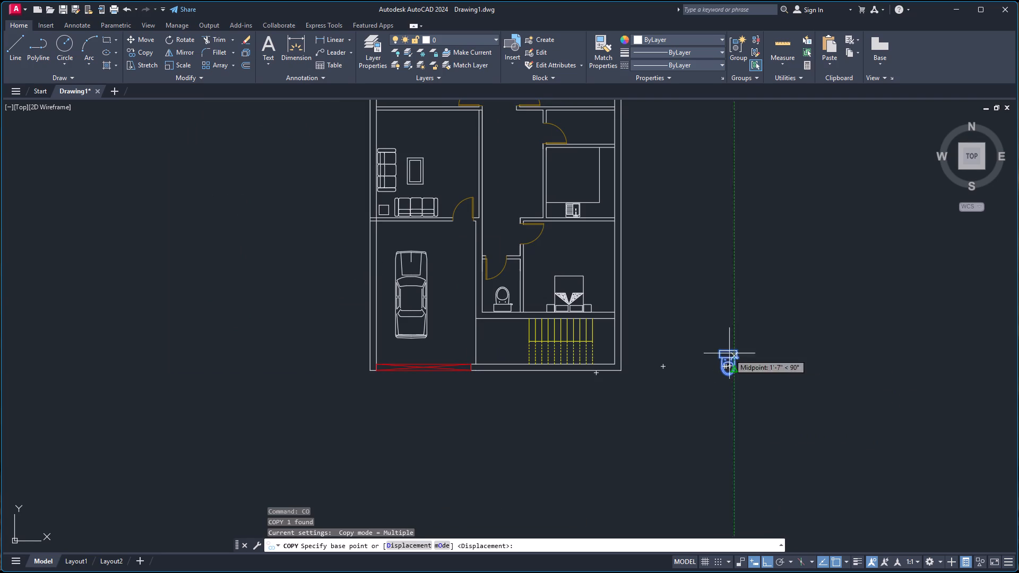
left_click(729, 350)
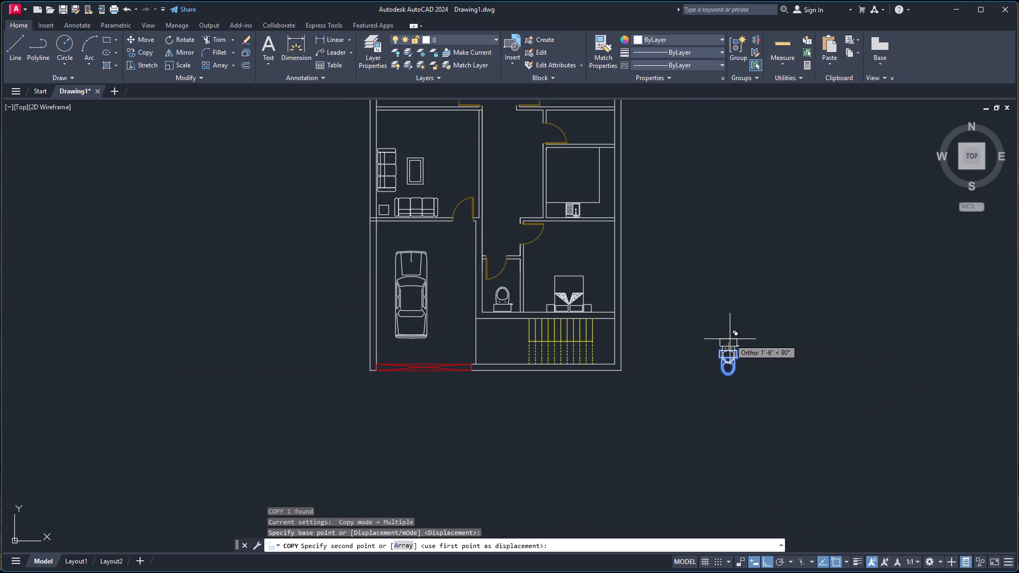
scroll(608, 264, "down", 3)
scroll(519, 203, "up", 4)
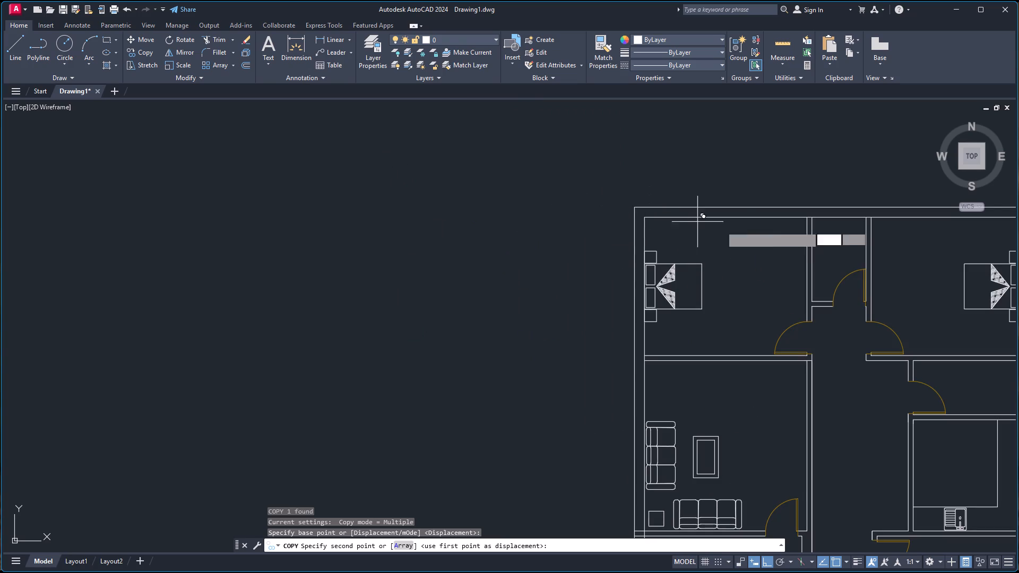
right_click(846, 239)
left_click(873, 295)
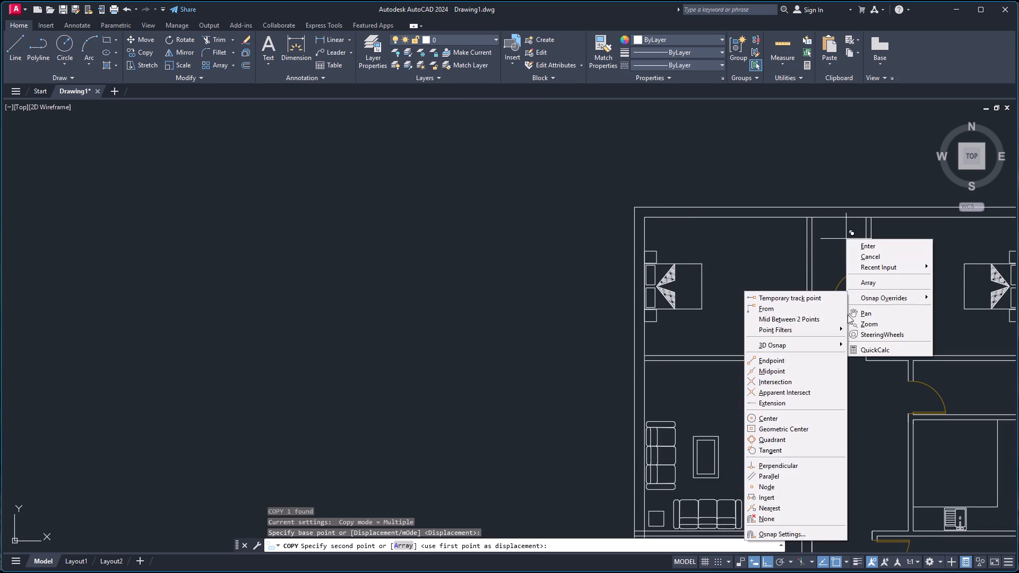
left_click(827, 320)
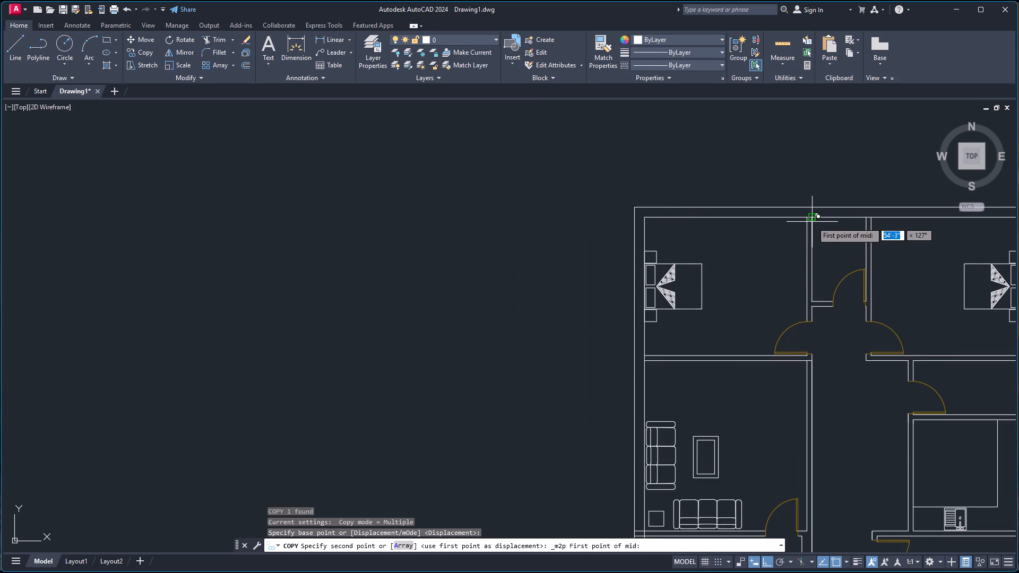
left_click(812, 219)
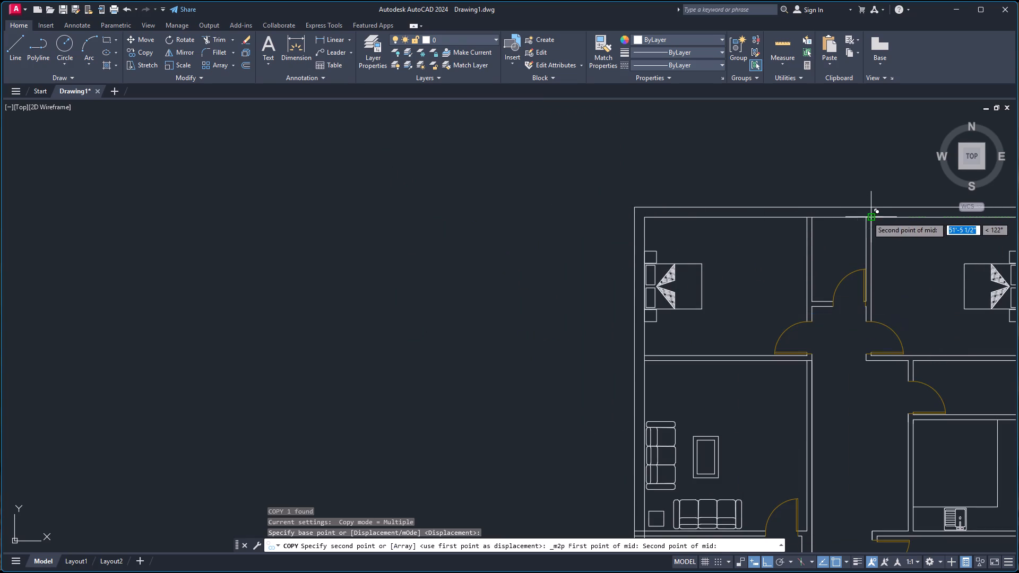
left_click(862, 216)
scroll(873, 311, "down", 5)
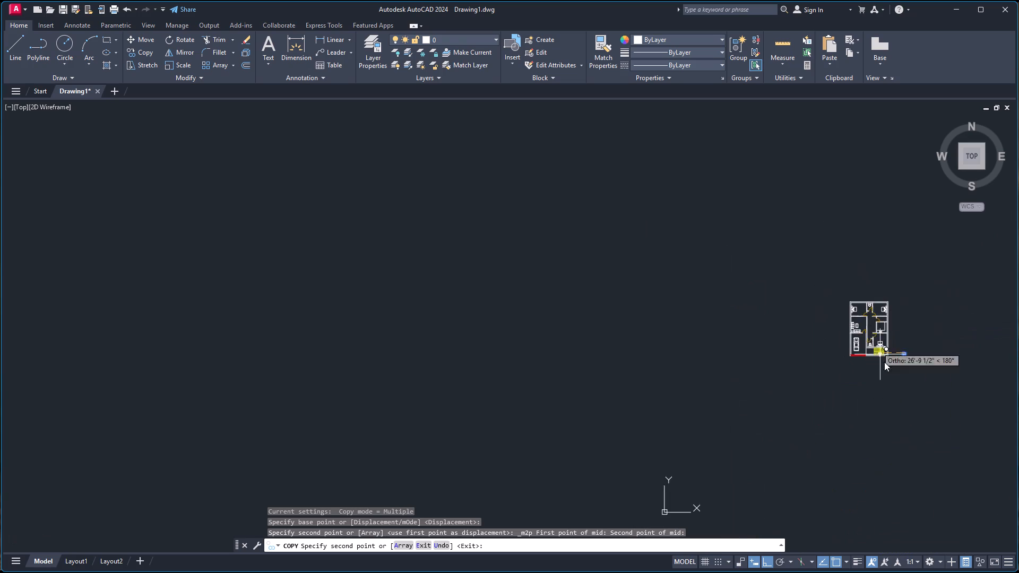
scroll(891, 378, "up", 4)
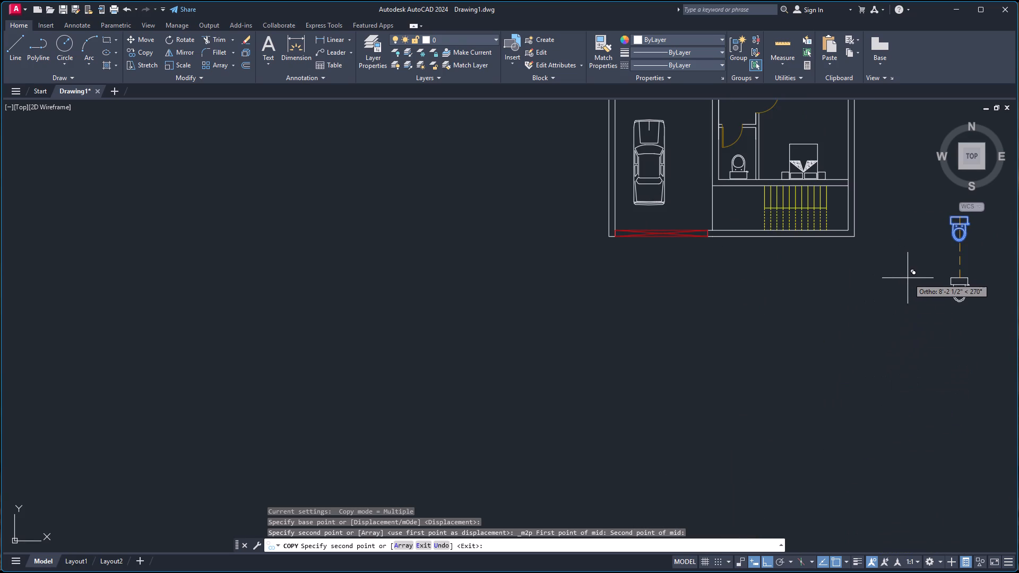
key("Escape")
Delete the leftover toilet outside the plan's right exterior wall.
scroll(912, 264, "down", 4)
scroll(923, 247, "up", 3)
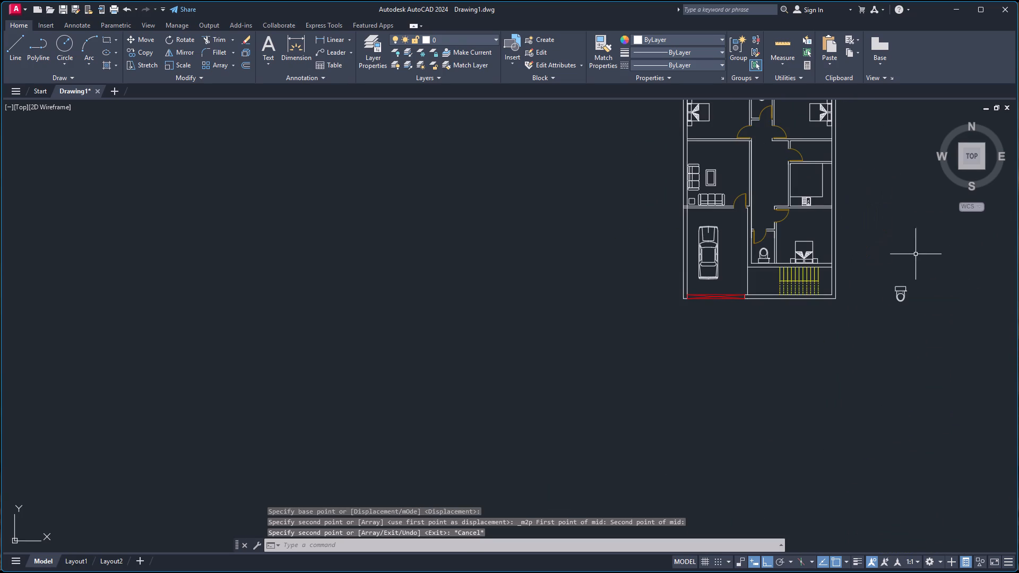
left_click(880, 274)
left_click(911, 328)
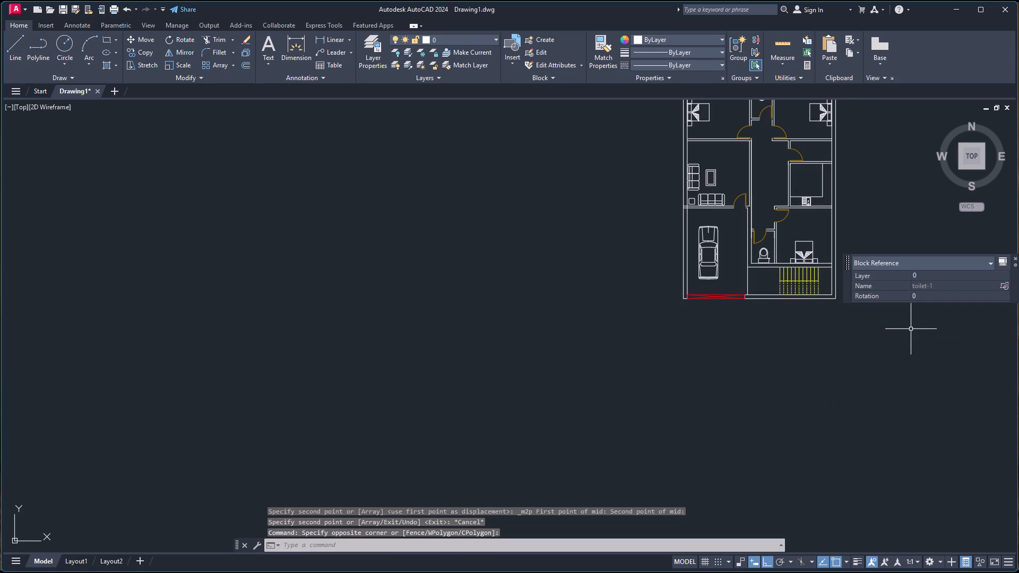
key("Delete")
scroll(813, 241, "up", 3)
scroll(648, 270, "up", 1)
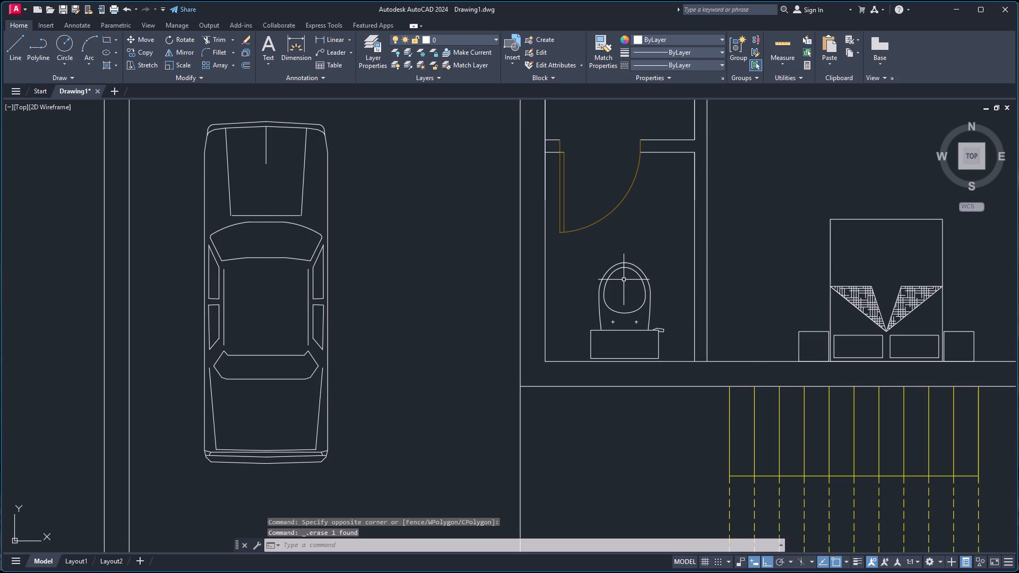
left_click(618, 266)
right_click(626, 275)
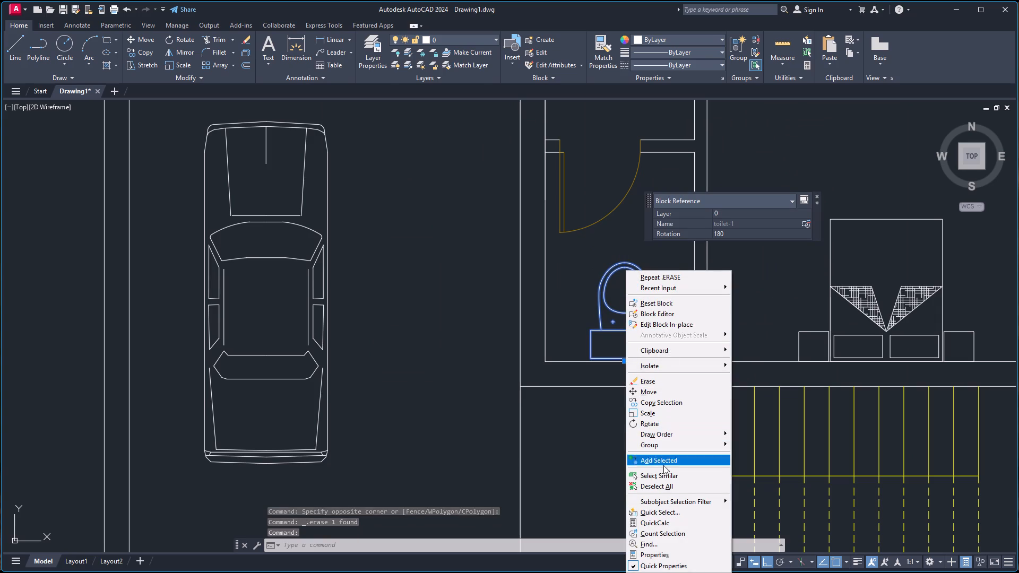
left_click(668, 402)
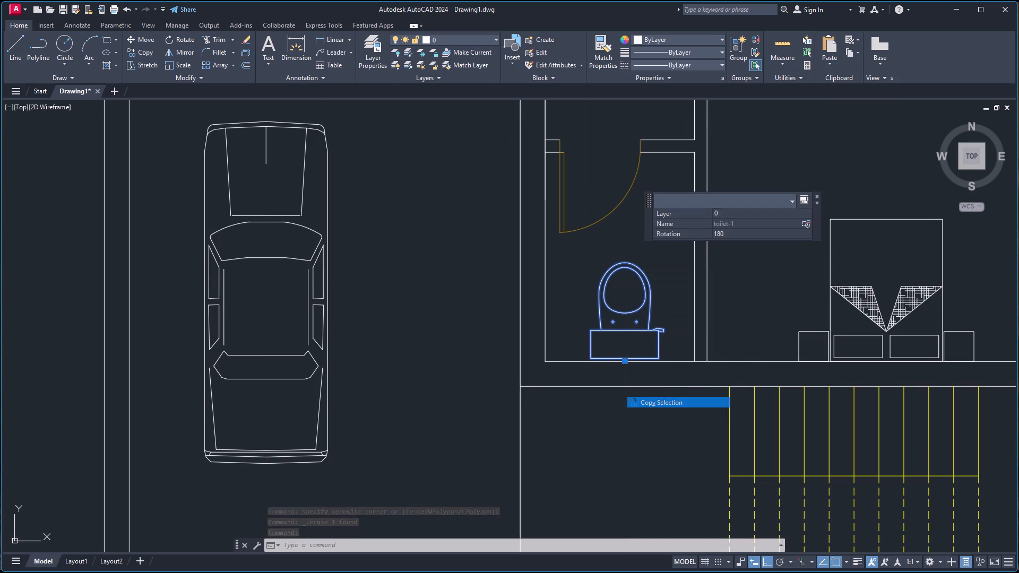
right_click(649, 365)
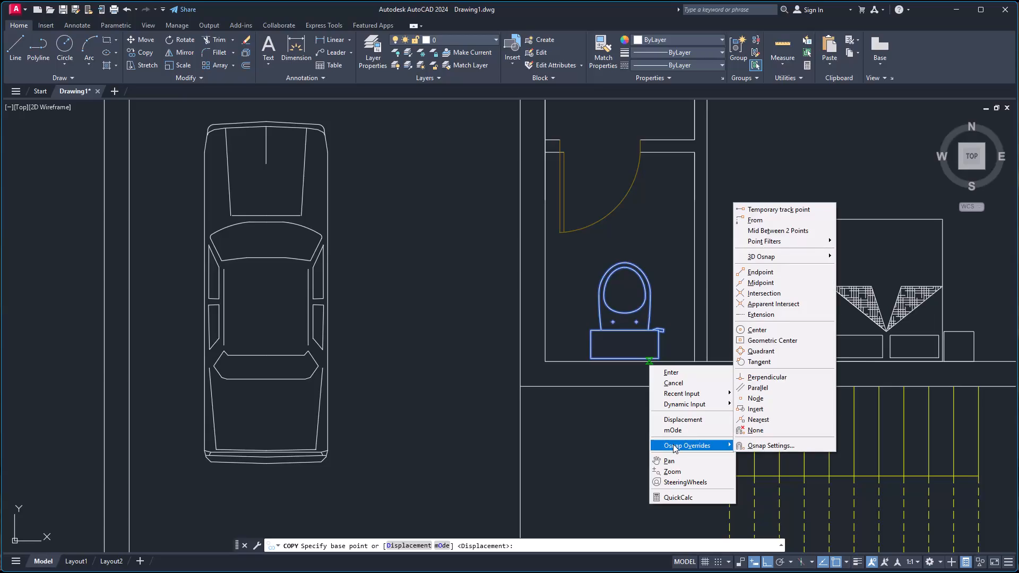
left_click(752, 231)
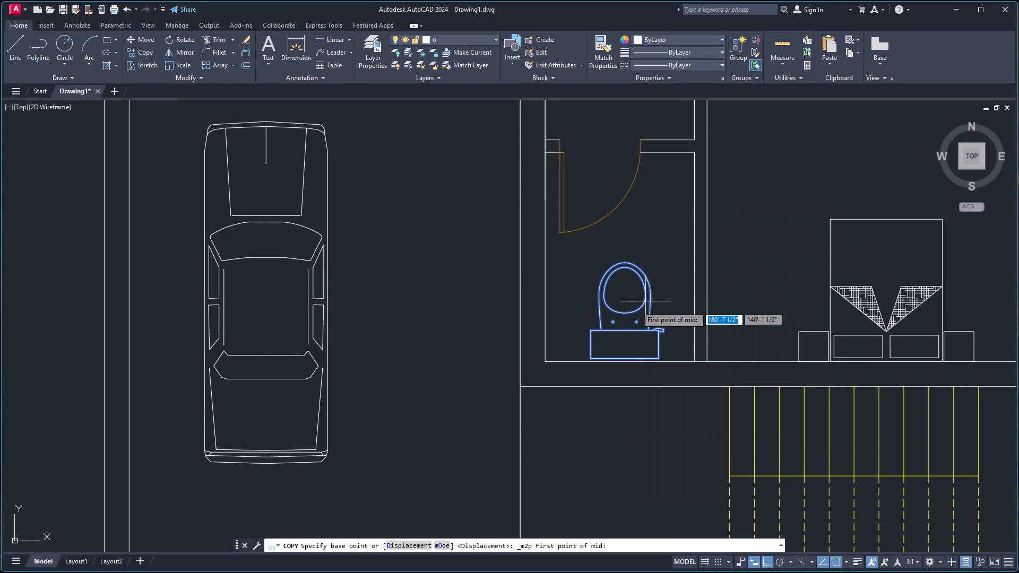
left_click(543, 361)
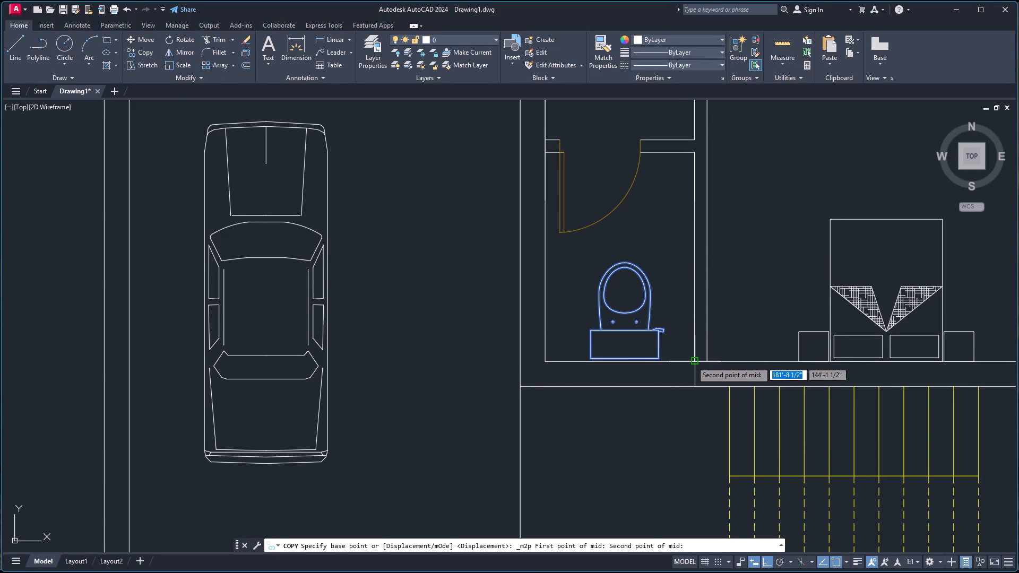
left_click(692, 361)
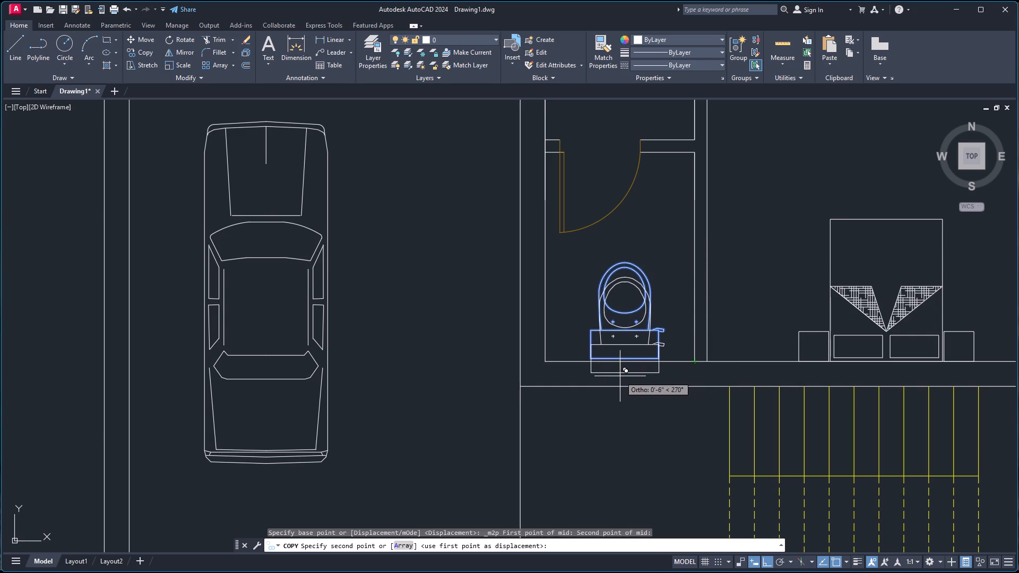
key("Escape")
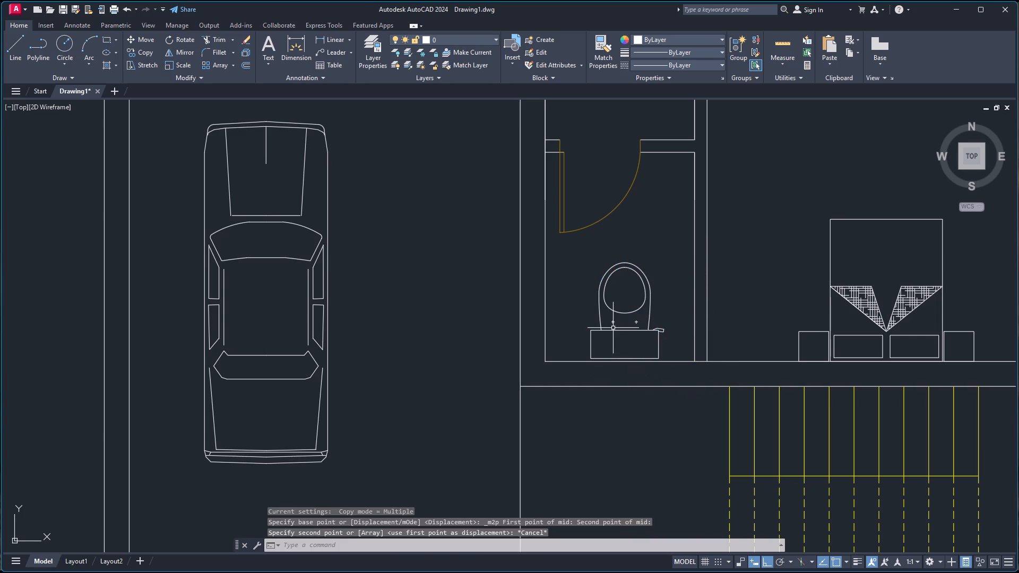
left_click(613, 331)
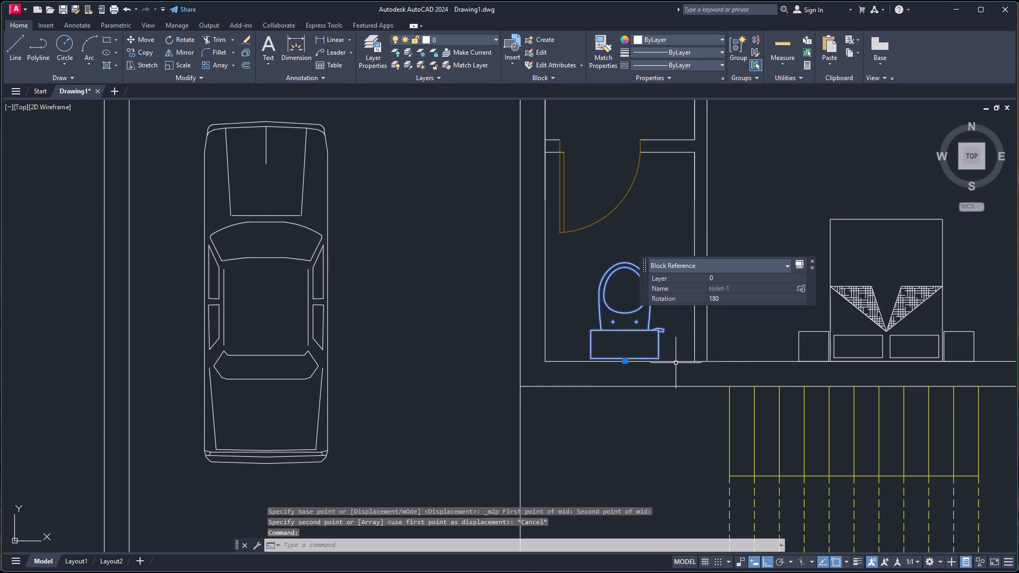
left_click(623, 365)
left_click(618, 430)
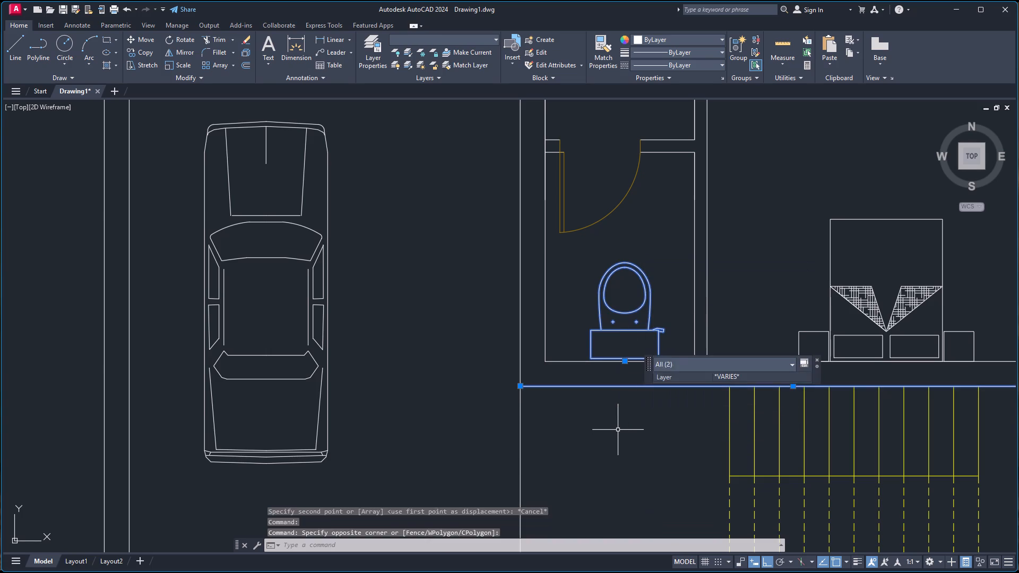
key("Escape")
Move the toilet beside the bedroom above the stairs straight down so its tank edge sits on the room's bottom wall line.
left_click(629, 331)
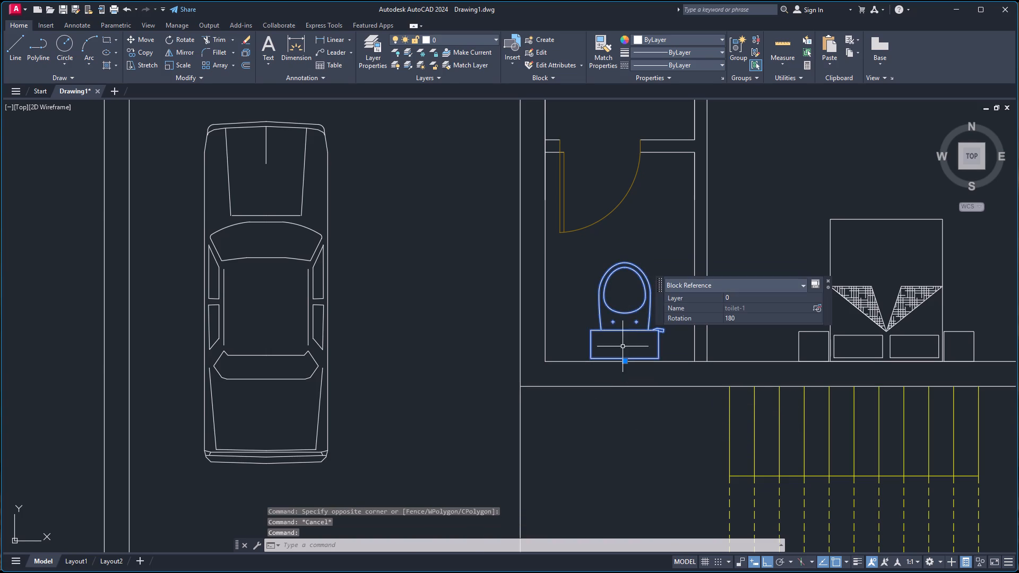
left_click(626, 360)
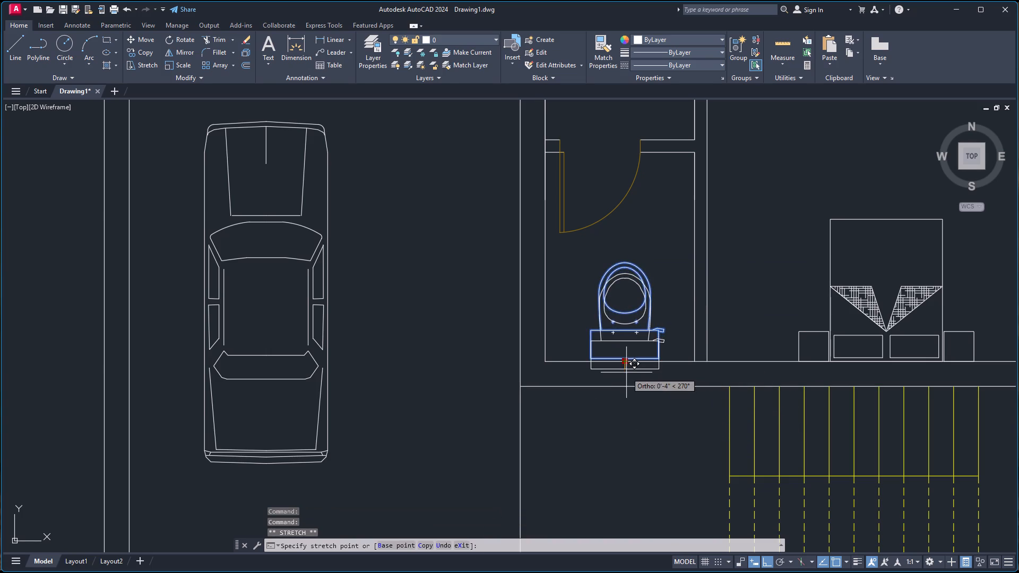
scroll(626, 372, "up", 5)
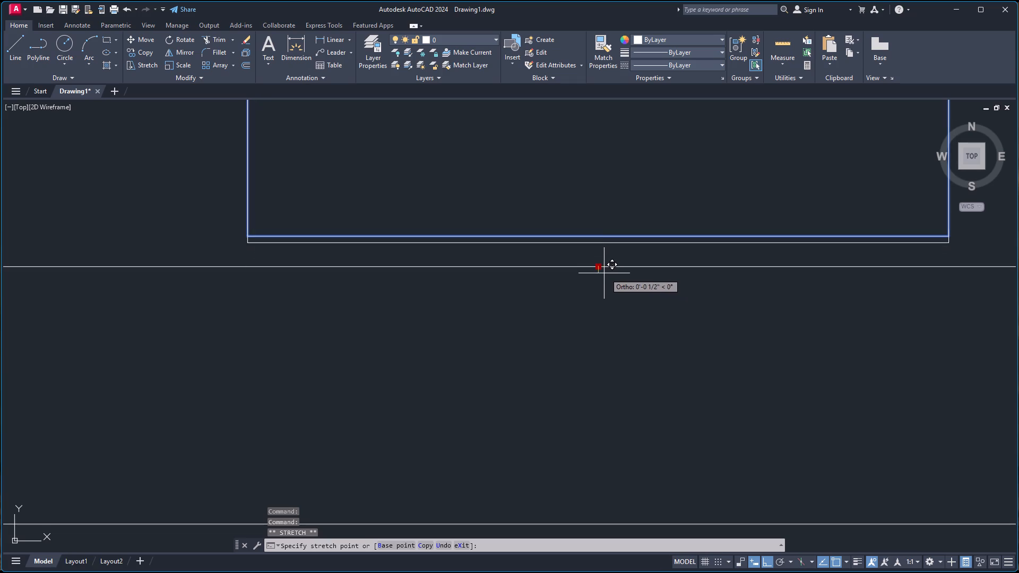
key("Escape")
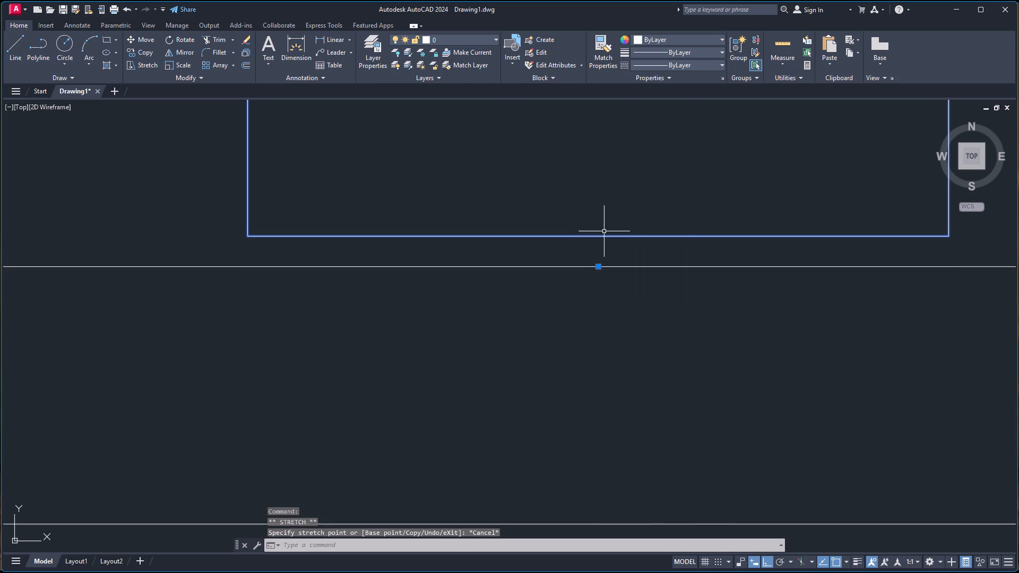
key("m")
key("Return")
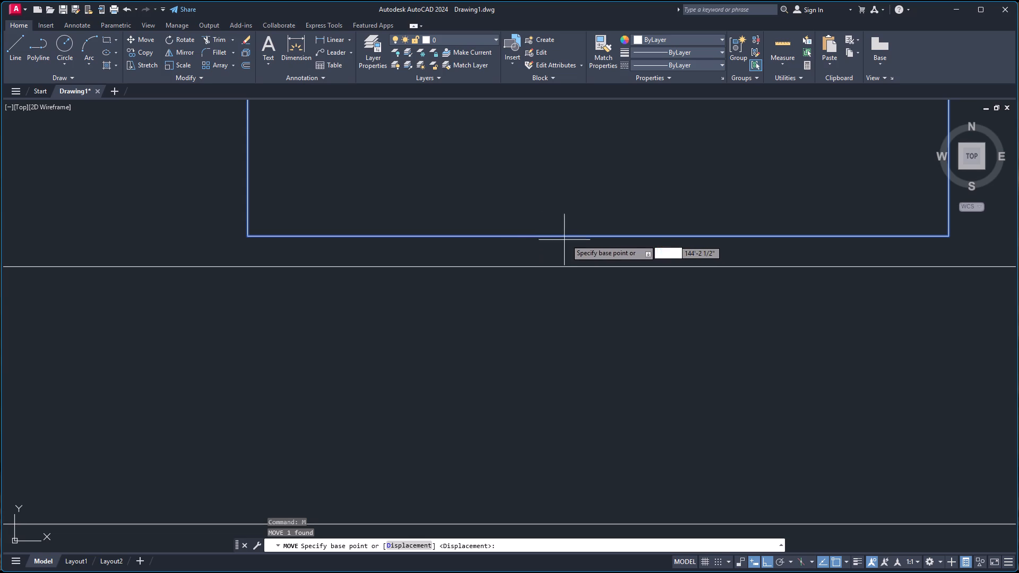
left_click(600, 237)
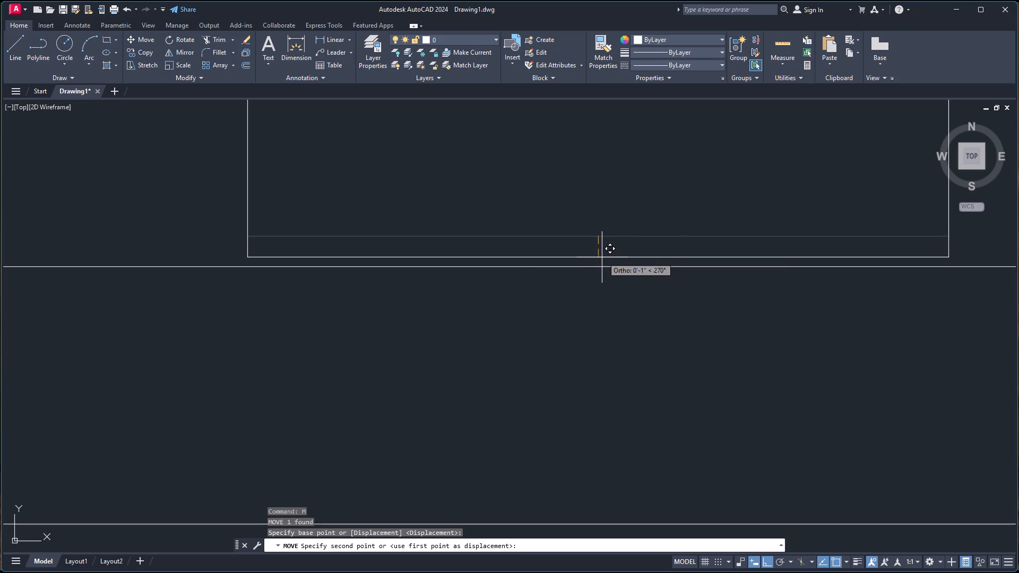
left_click(597, 266)
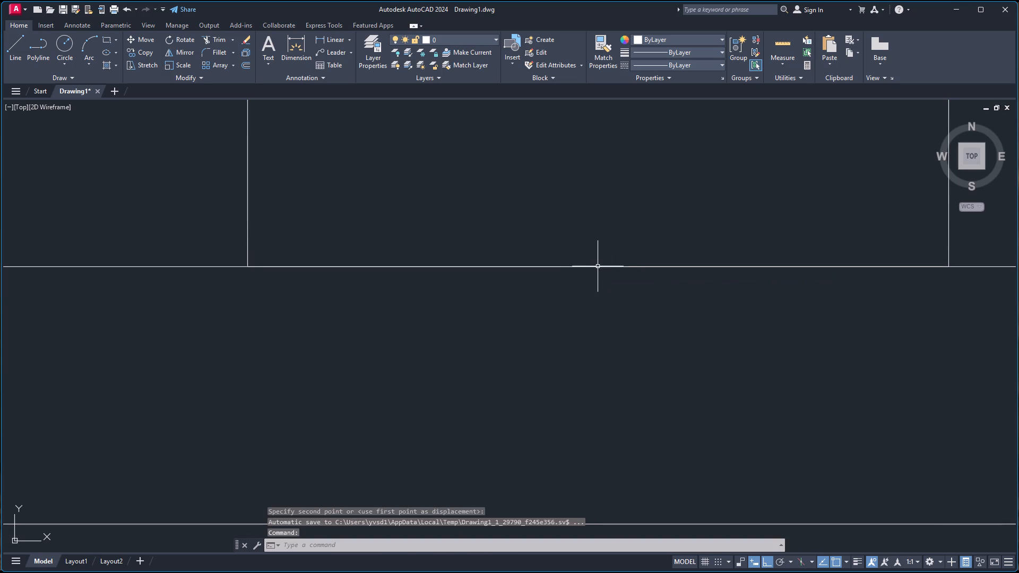
Join the vertical and horizontal counter edge lines in the kitchen with the sink.
scroll(626, 248, "down", 5)
scroll(654, 188, "down", 2)
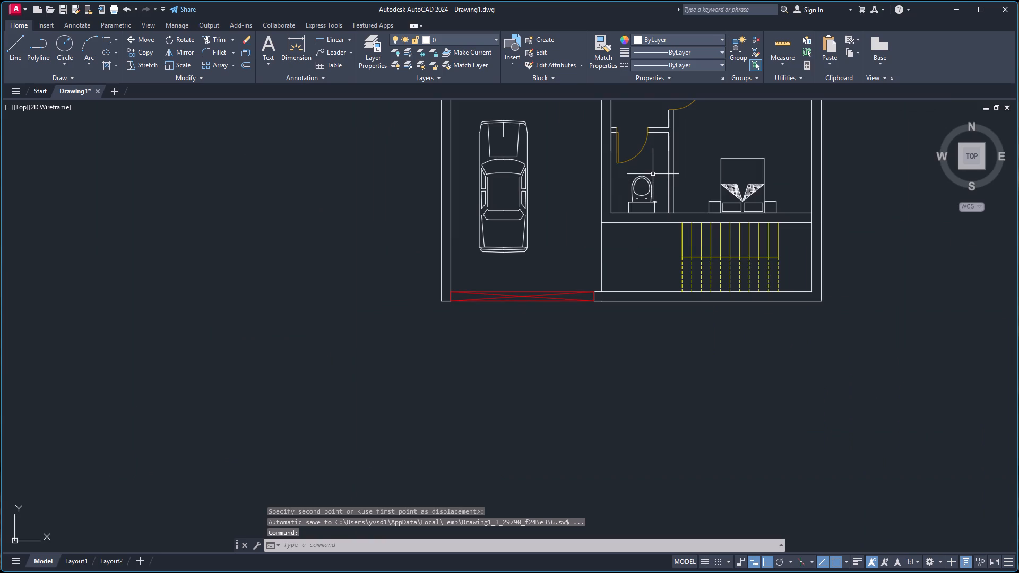
scroll(653, 174, "down", 4)
scroll(661, 115, "up", 3)
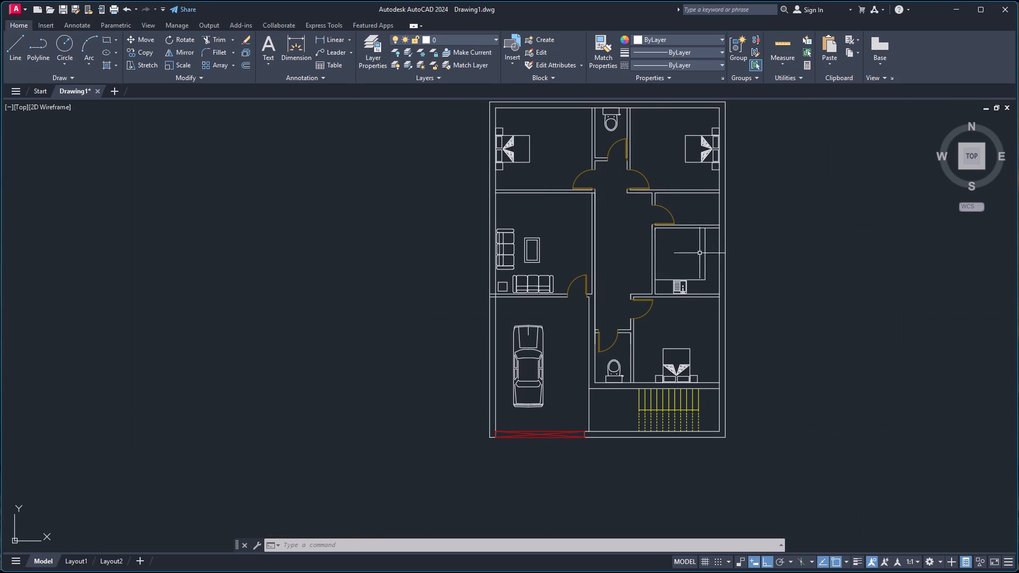
scroll(623, 224, "down", 1)
scroll(612, 167, "up", 1)
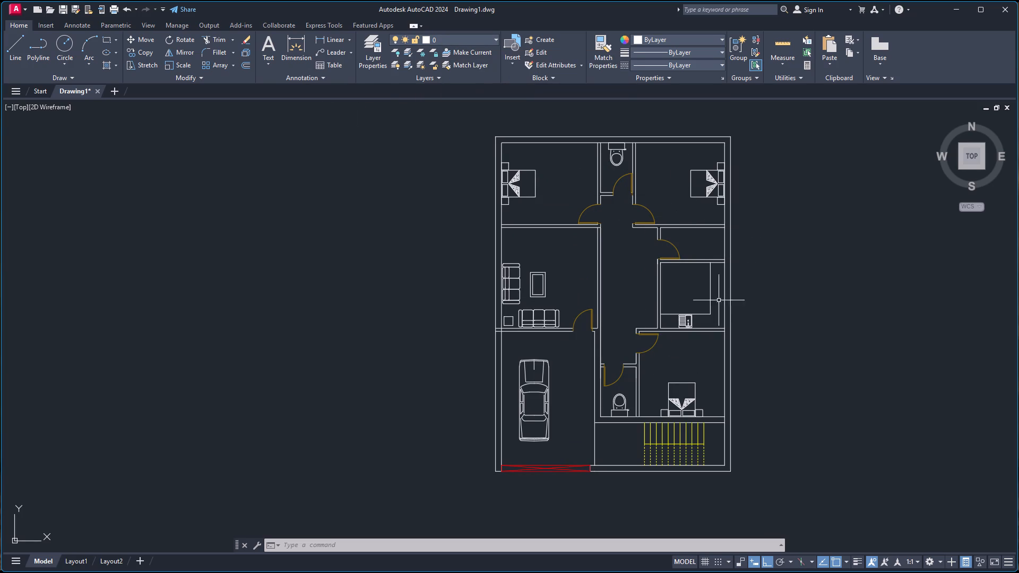
left_click(710, 309)
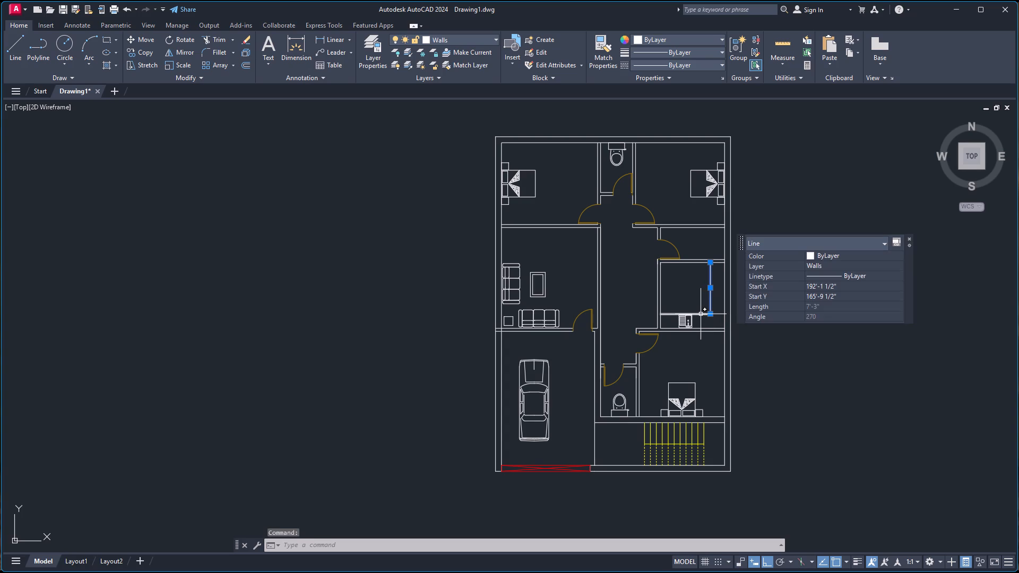
left_click(701, 314)
key("j")
key("Return")
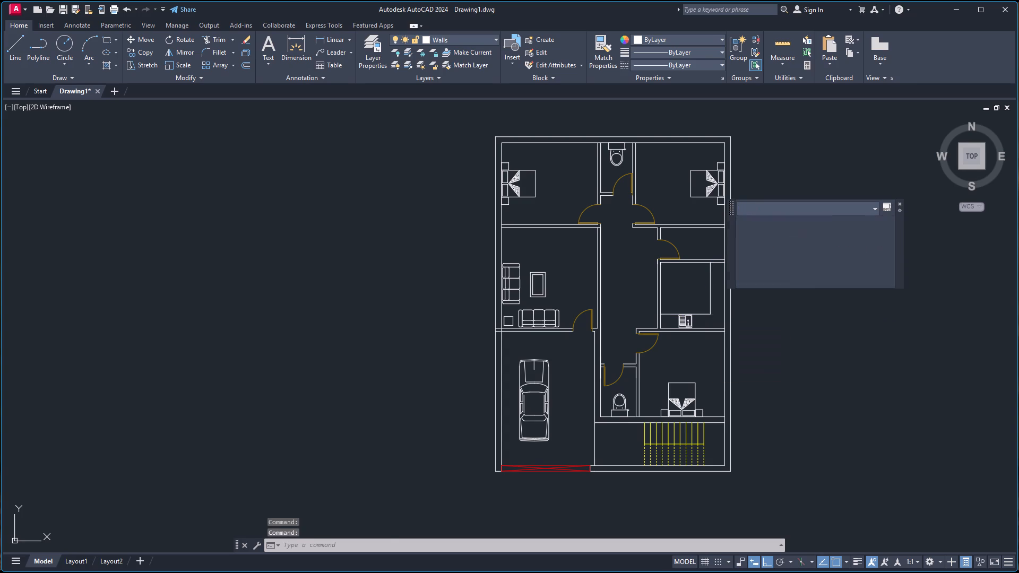
Assign the joined counter edge polyline in the kitchen to the kitchen layer.
left_click(712, 302)
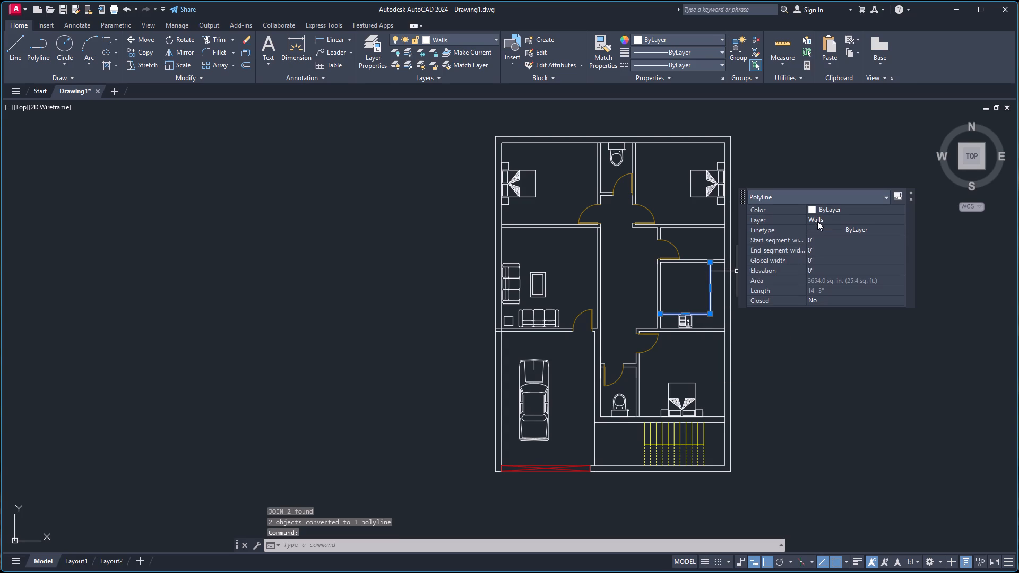
double_click(819, 220)
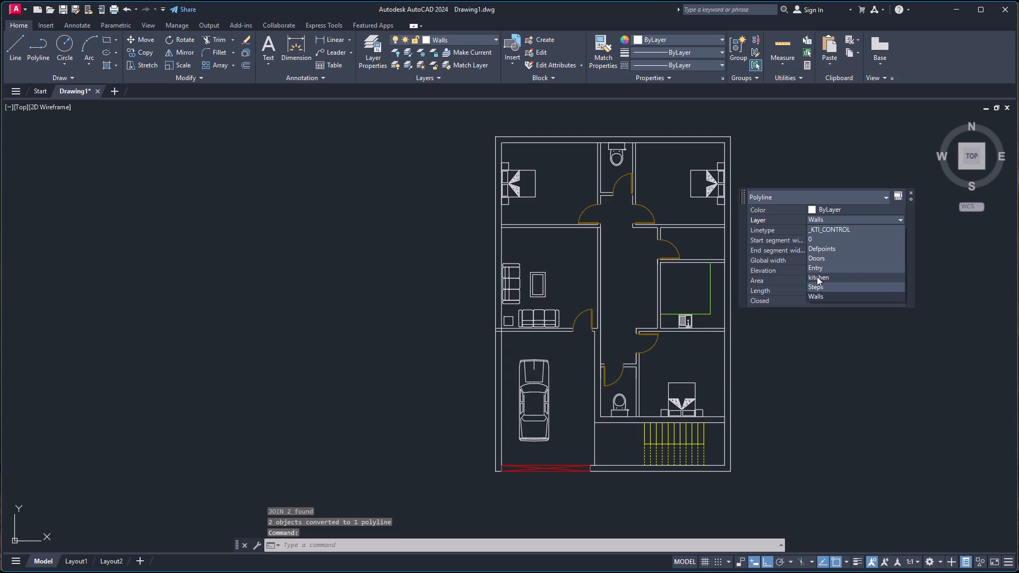
left_click(817, 277)
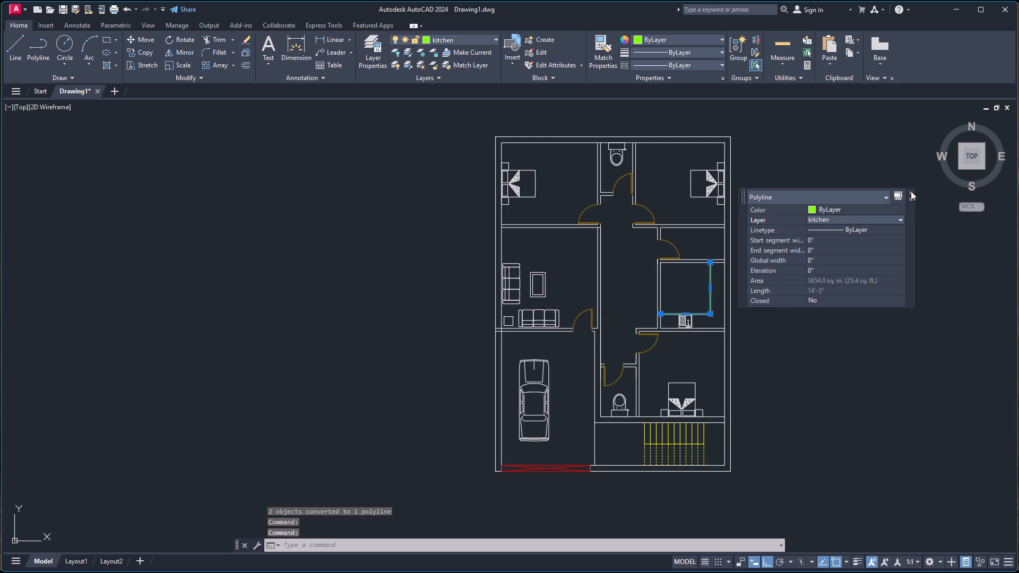
left_click(911, 191)
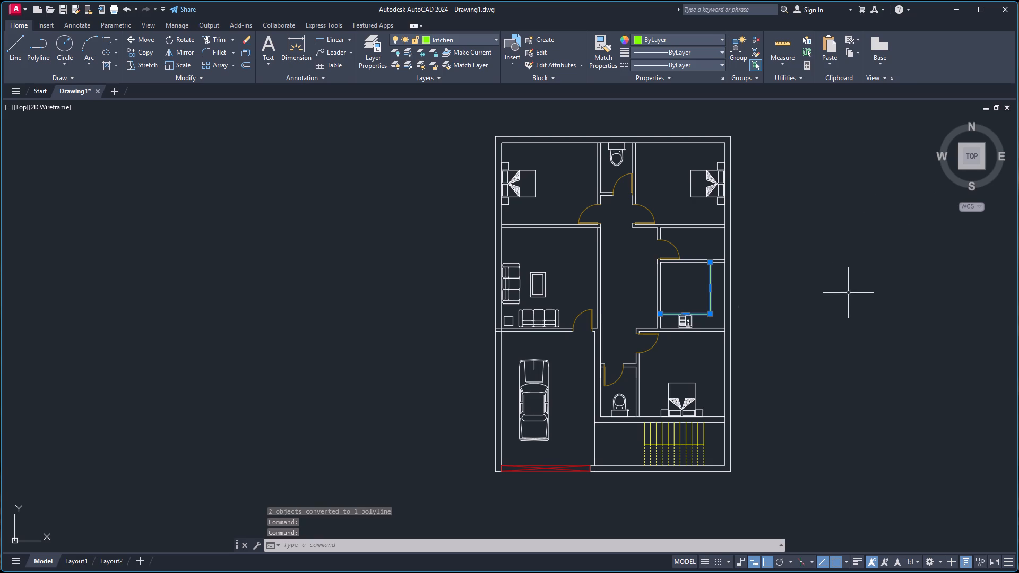
key("Escape")
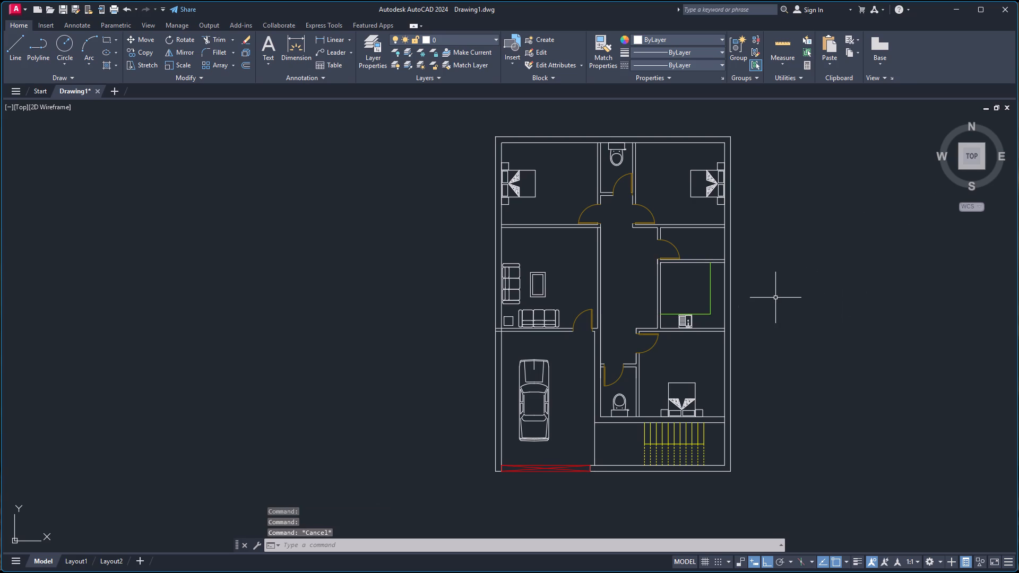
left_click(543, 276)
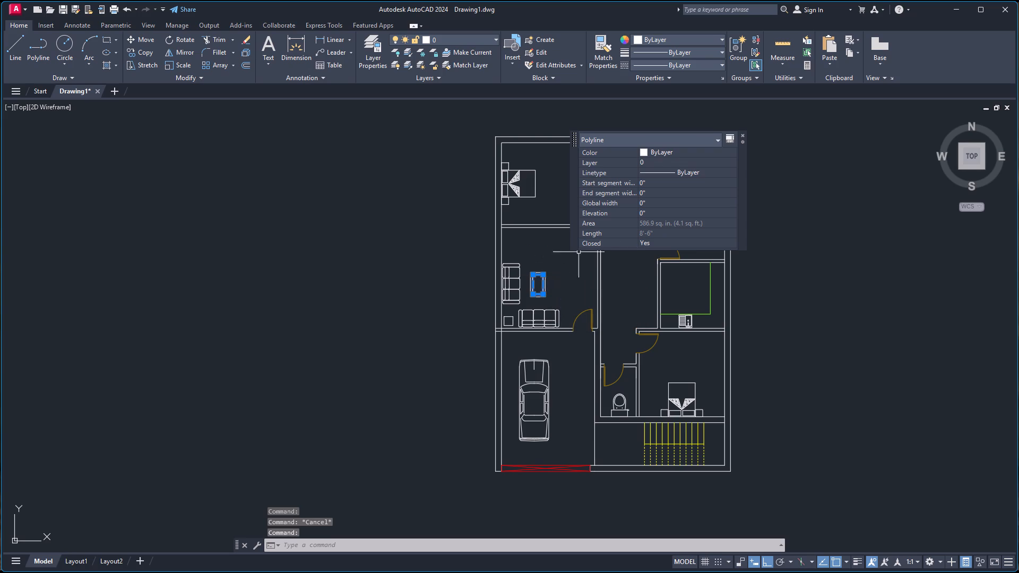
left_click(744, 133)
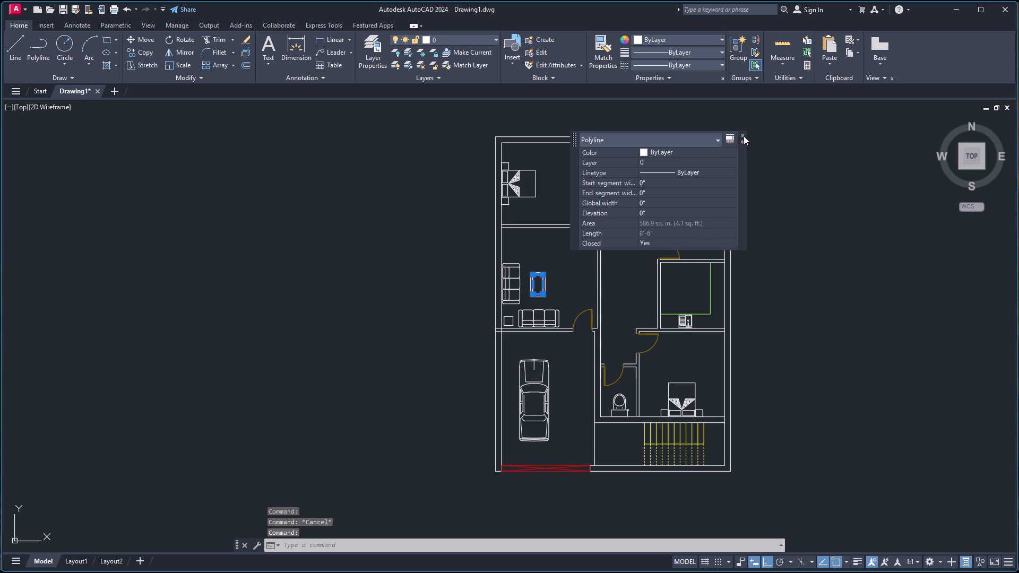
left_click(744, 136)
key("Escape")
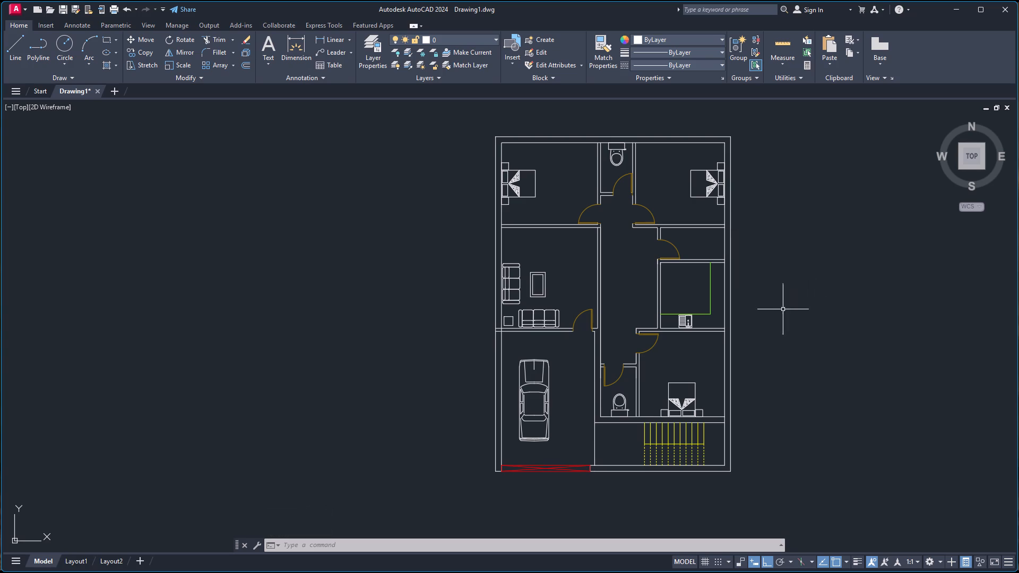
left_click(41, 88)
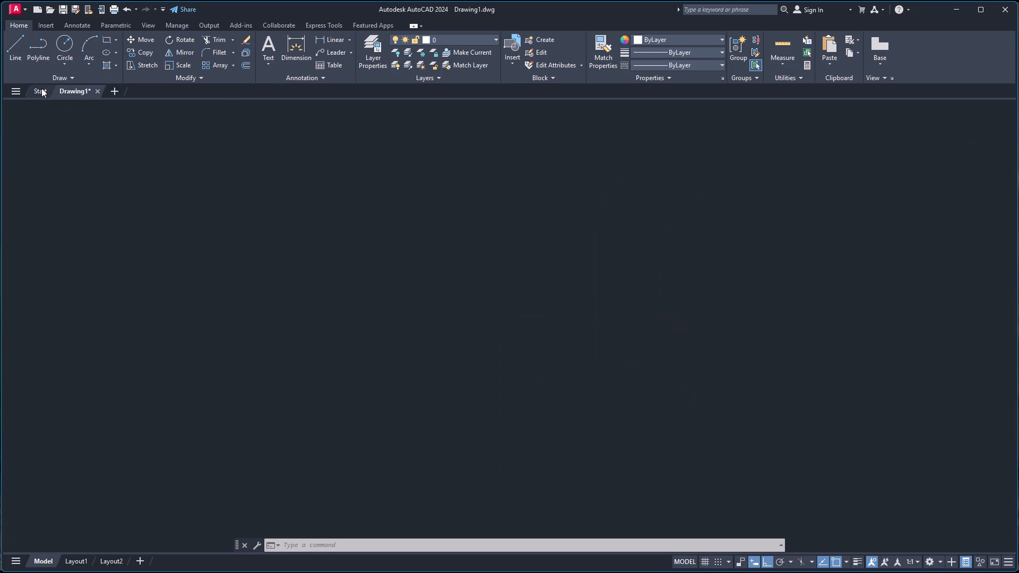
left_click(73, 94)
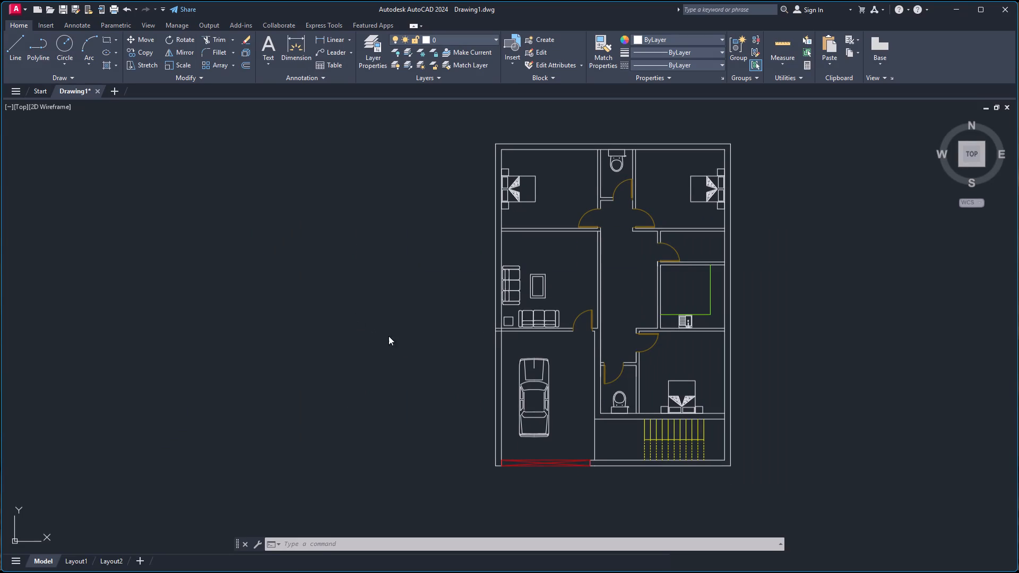
Save the drawing as "33x47 house plan" in New folder (8) inside FUJI Files on the D: drive.
key("ctrl+s")
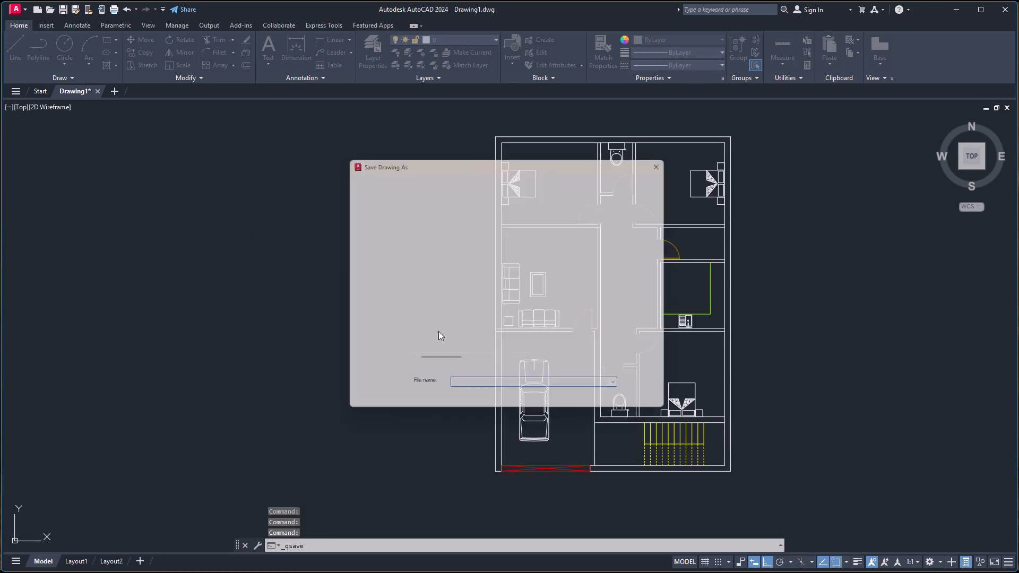
left_click(367, 271)
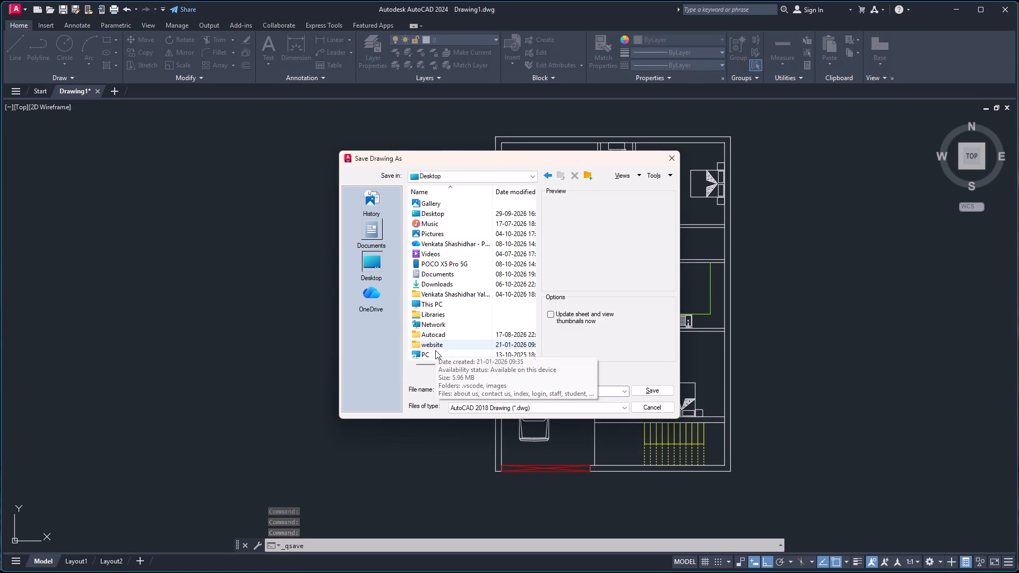
double_click(435, 355)
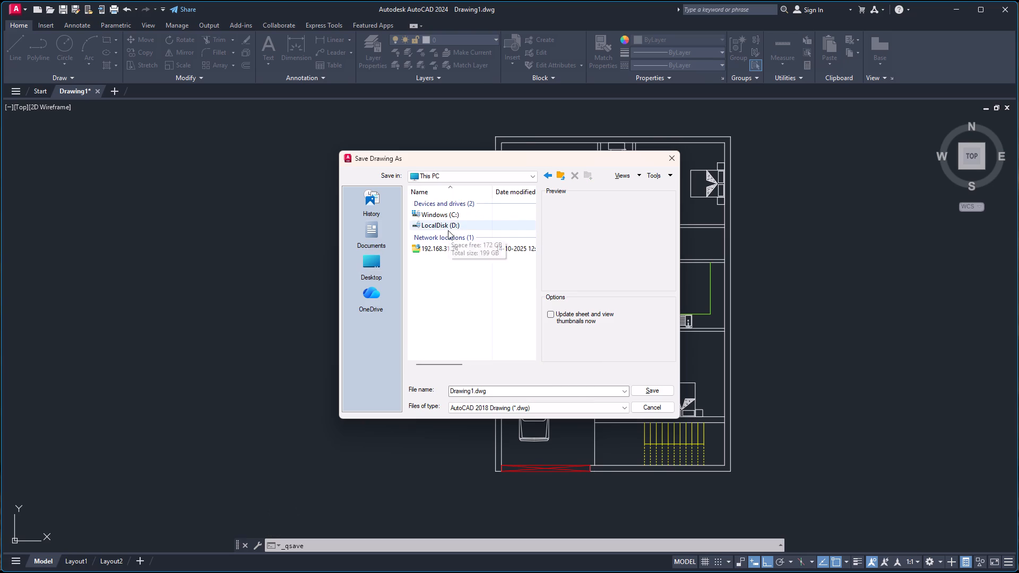
double_click(448, 230)
double_click(447, 234)
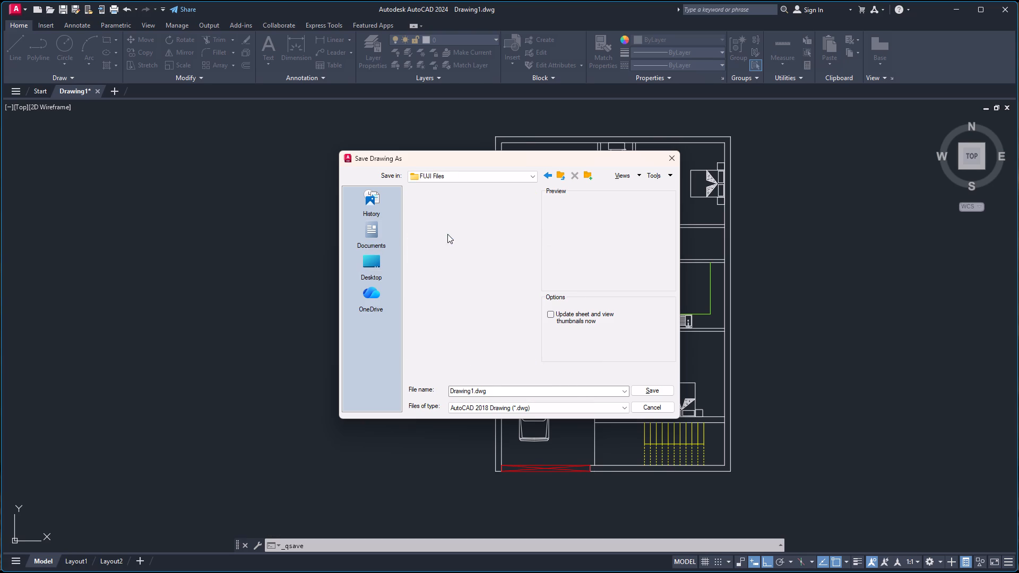
double_click(450, 334)
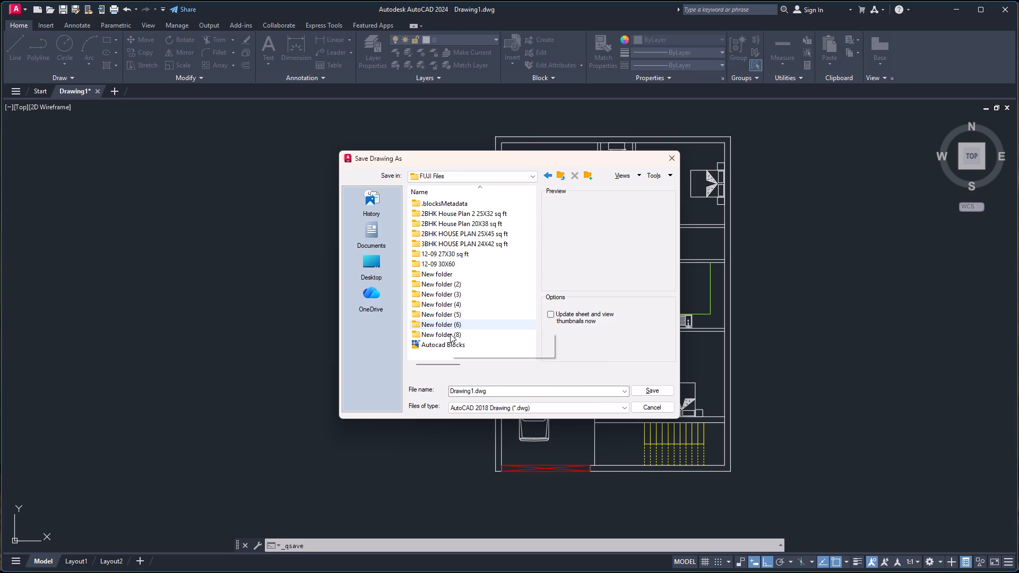
left_click(474, 277)
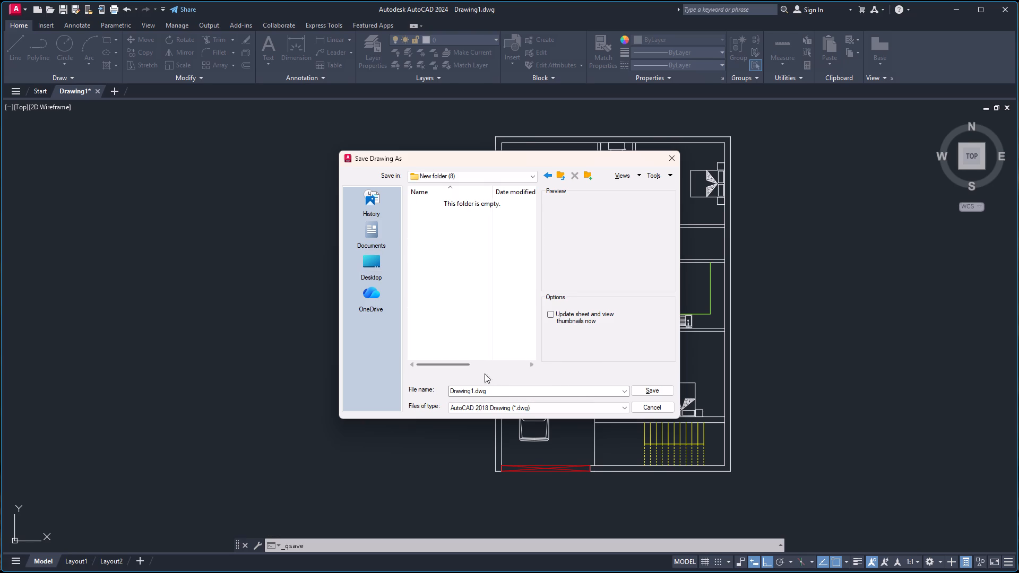
left_click_drag(493, 389, 412, 391)
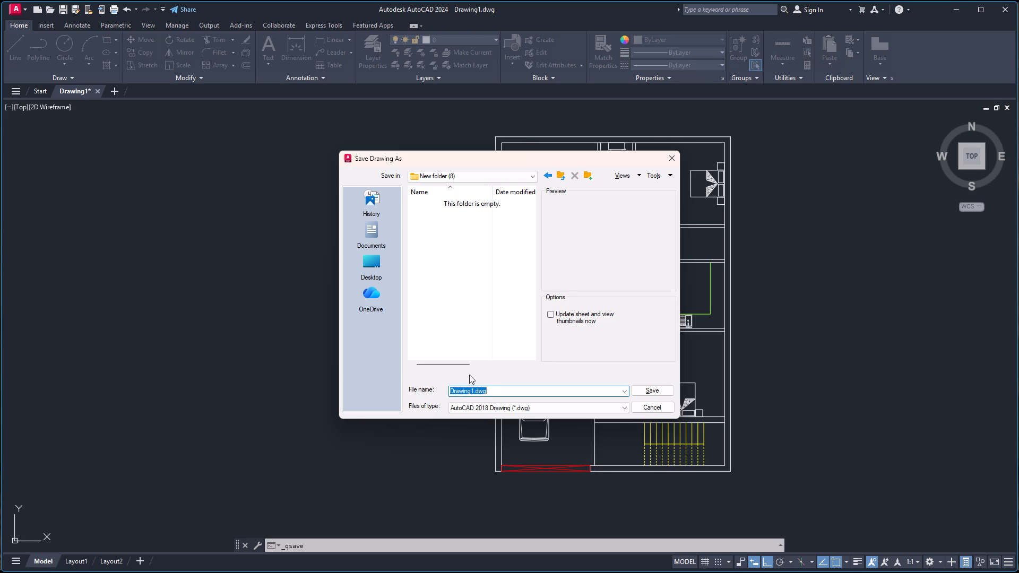
type("33")
key("x")
type("47 hou")
type("se plan")
key("Return")
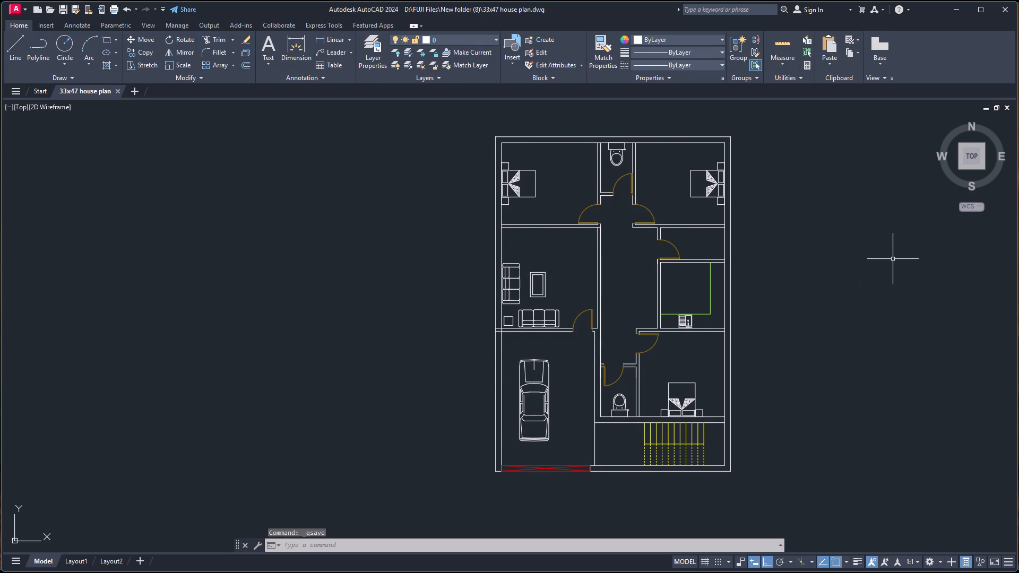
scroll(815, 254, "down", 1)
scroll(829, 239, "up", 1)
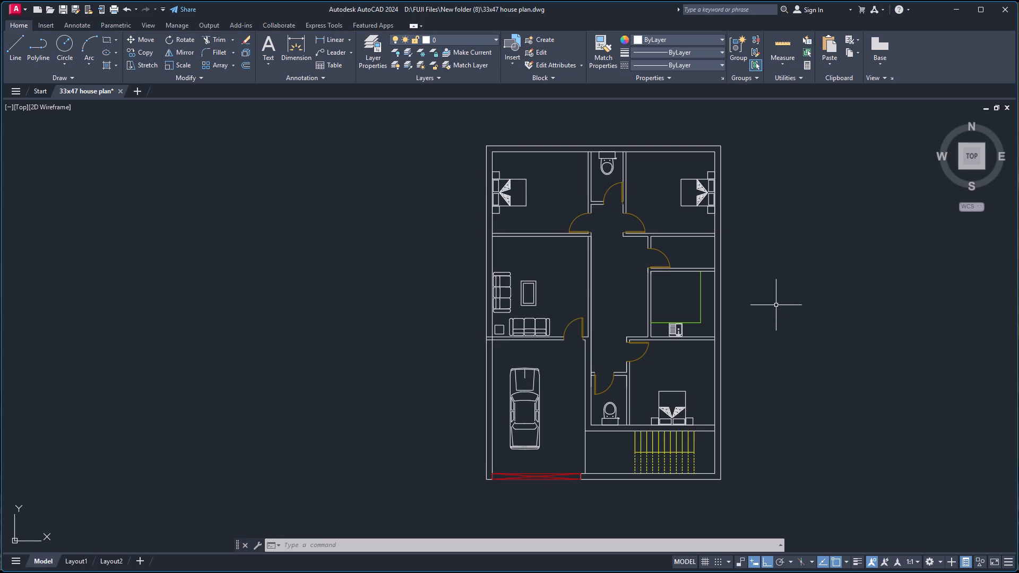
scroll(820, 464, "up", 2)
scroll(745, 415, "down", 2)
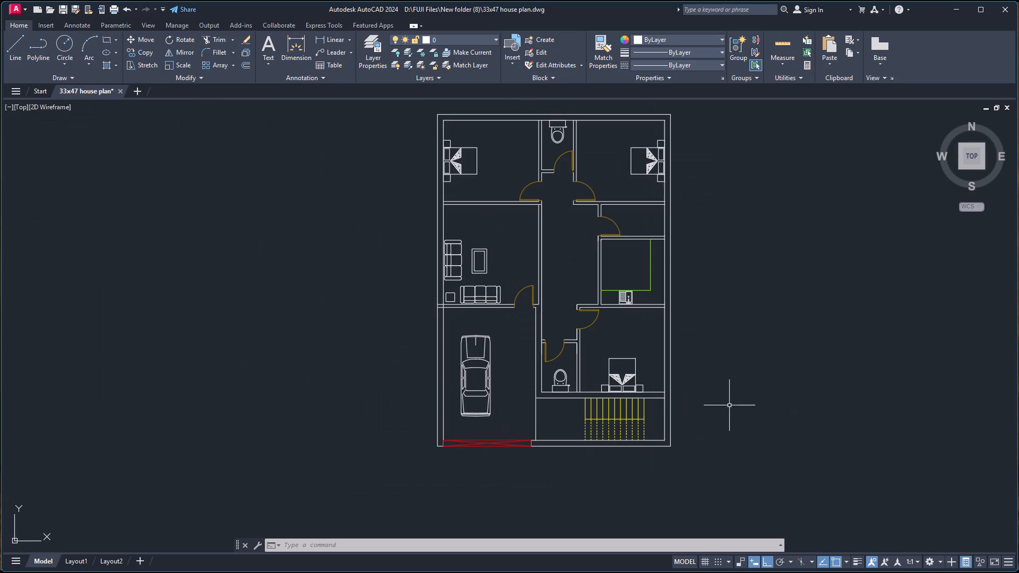
Open the recent drawing Autocad Blocks, dismissing the missing SHX and missing reference prompts without replacing any files.
left_click(40, 92)
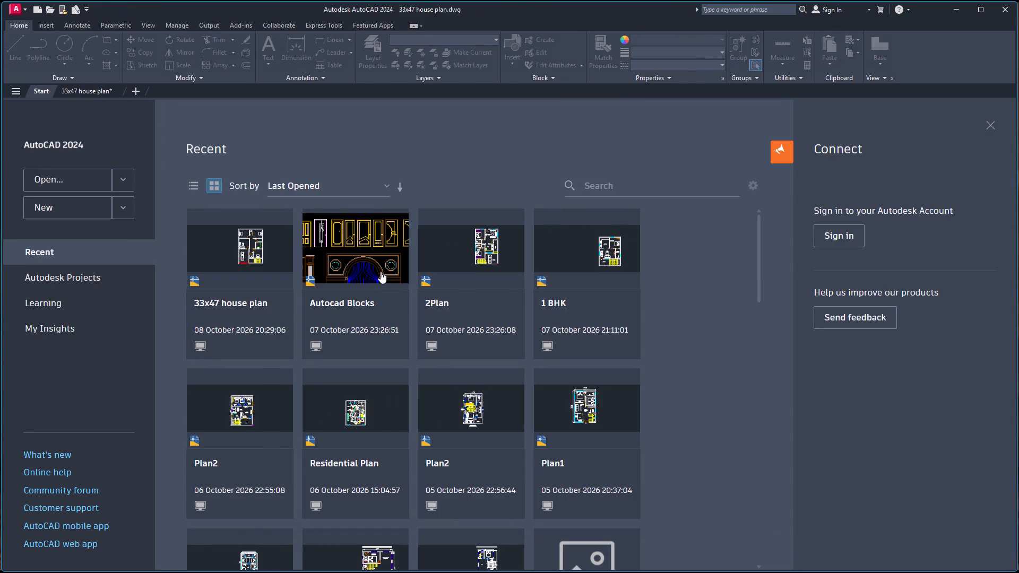
left_click(373, 261)
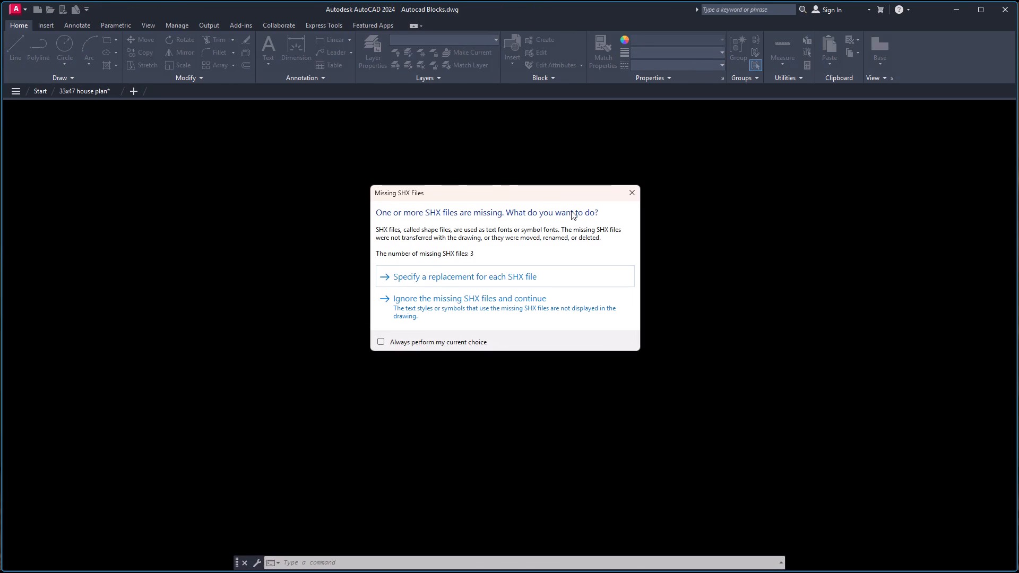
left_click(633, 195)
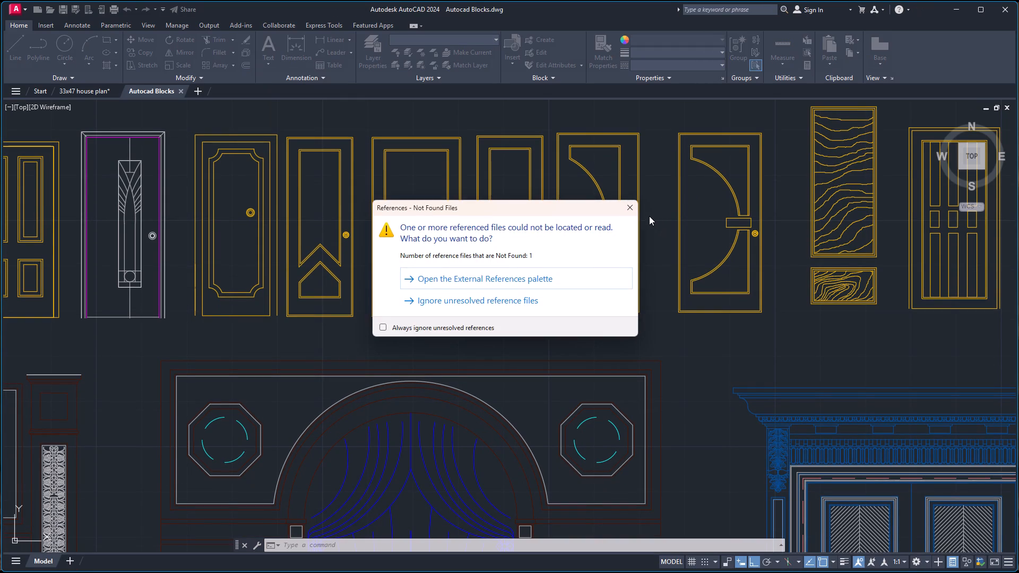
left_click(633, 207)
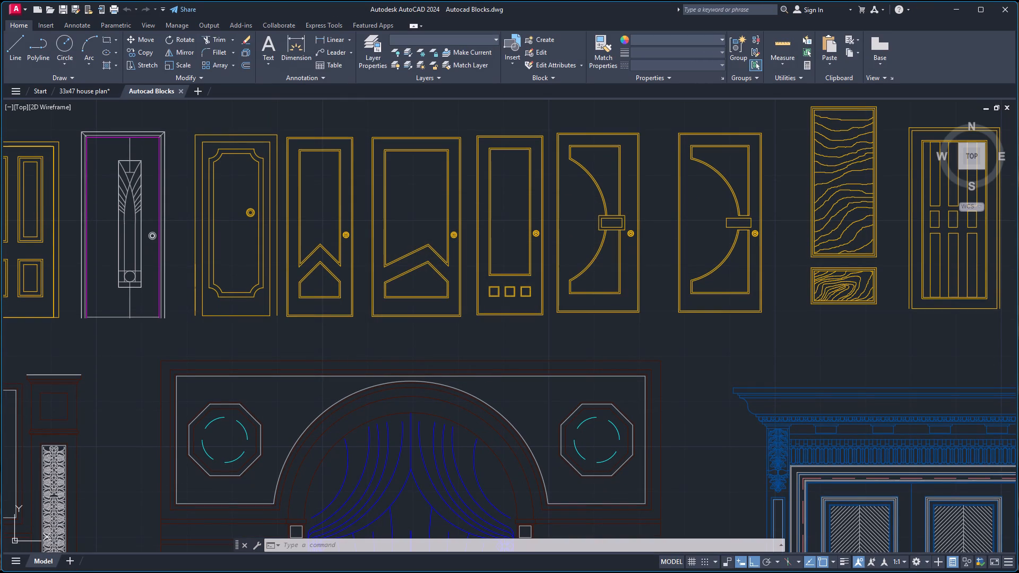
Browse the block library to the kitchen section and examine the plan-view cooktops, sinks and appliances for the house plan.
scroll(649, 219, "down", 5)
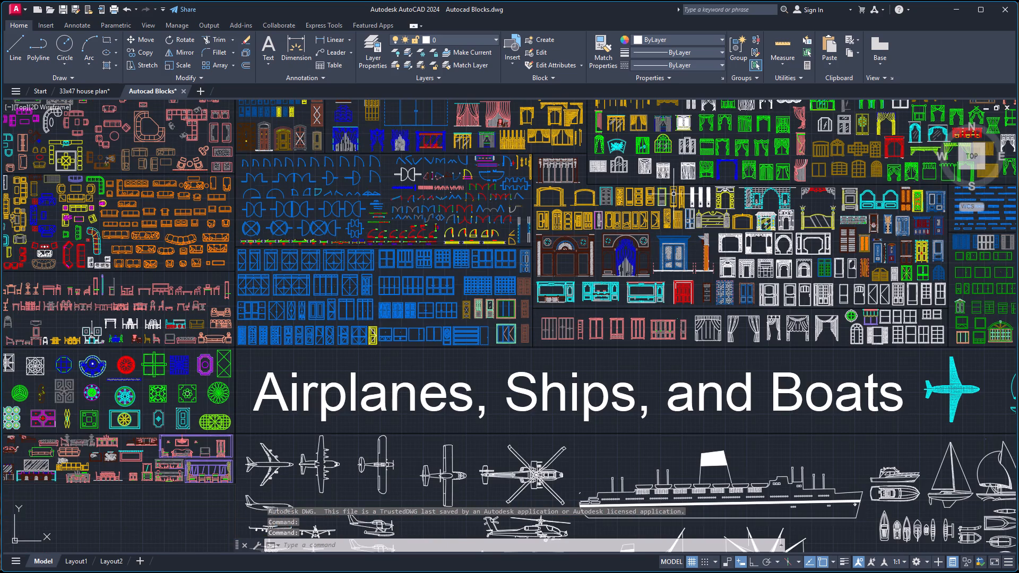
scroll(690, 170, "down", 6)
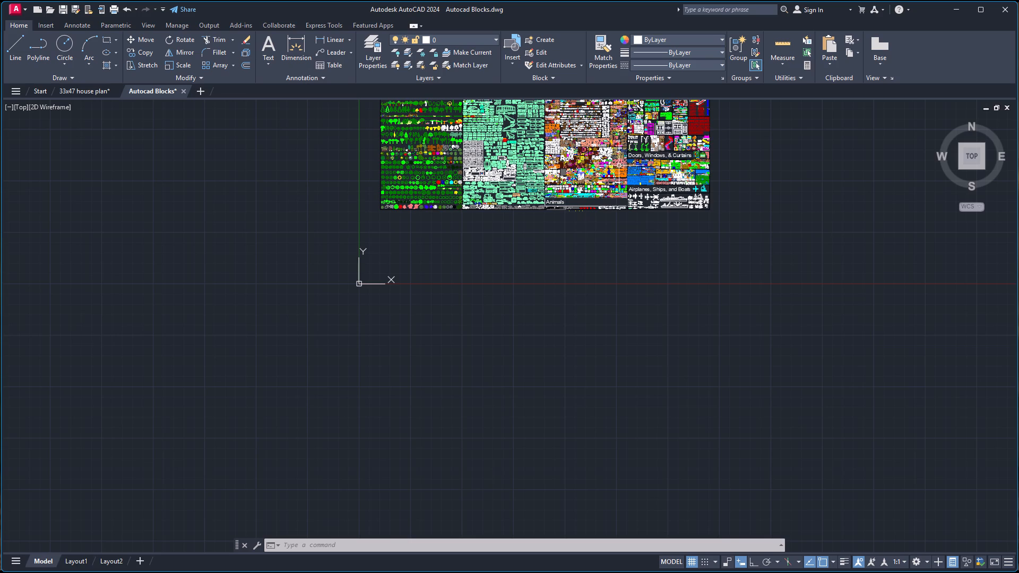
scroll(610, 108, "up", 2)
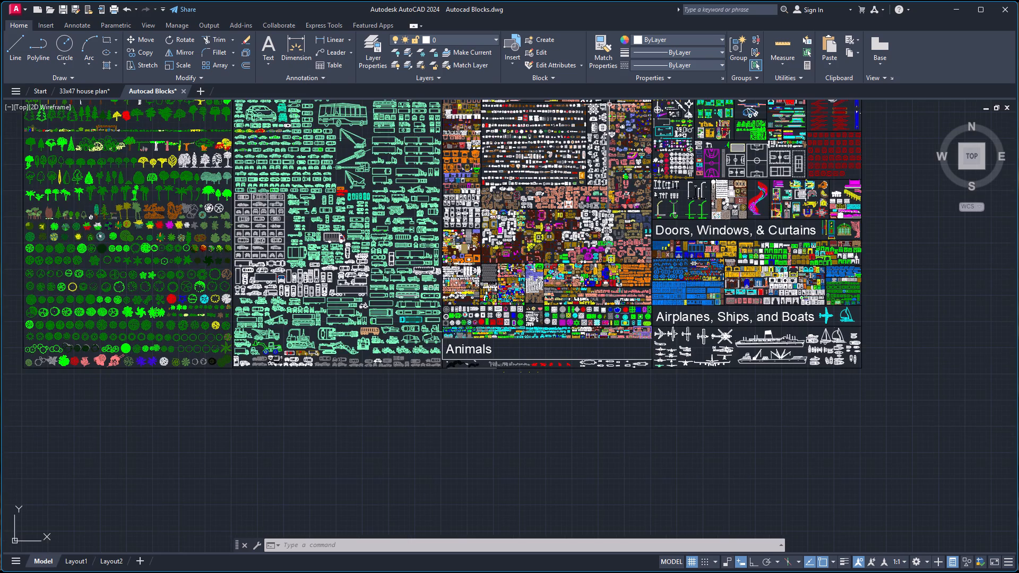
scroll(609, 105, "up", 4)
scroll(608, 105, "down", 6)
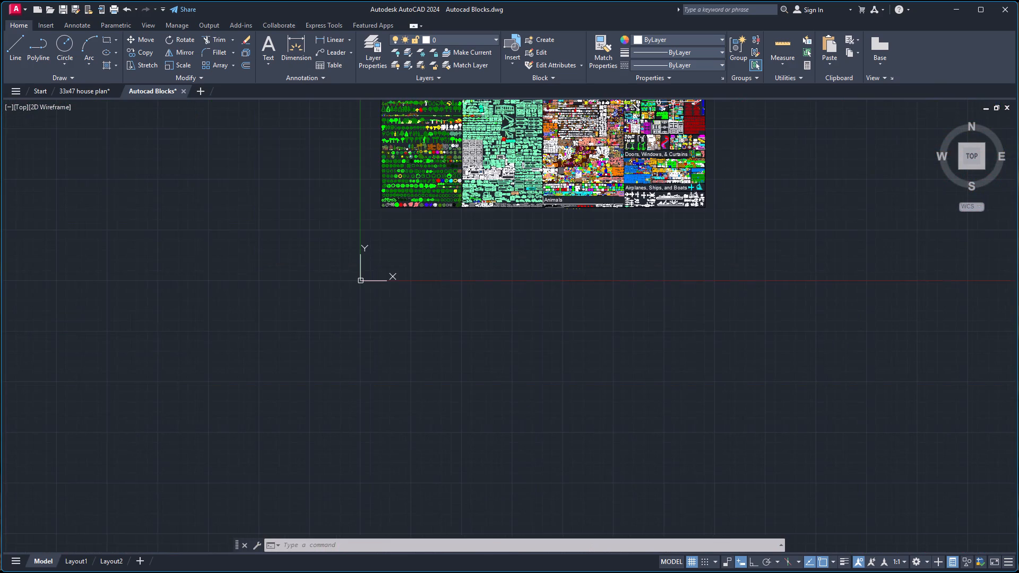
scroll(659, 99, "down", 3)
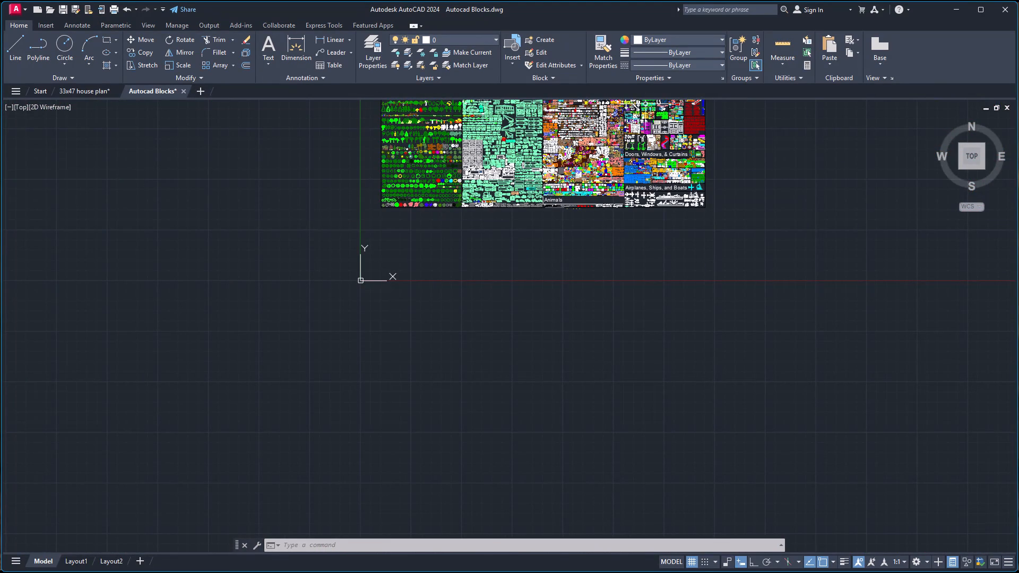
scroll(645, 103, "down", 3)
scroll(645, 99, "up", 5)
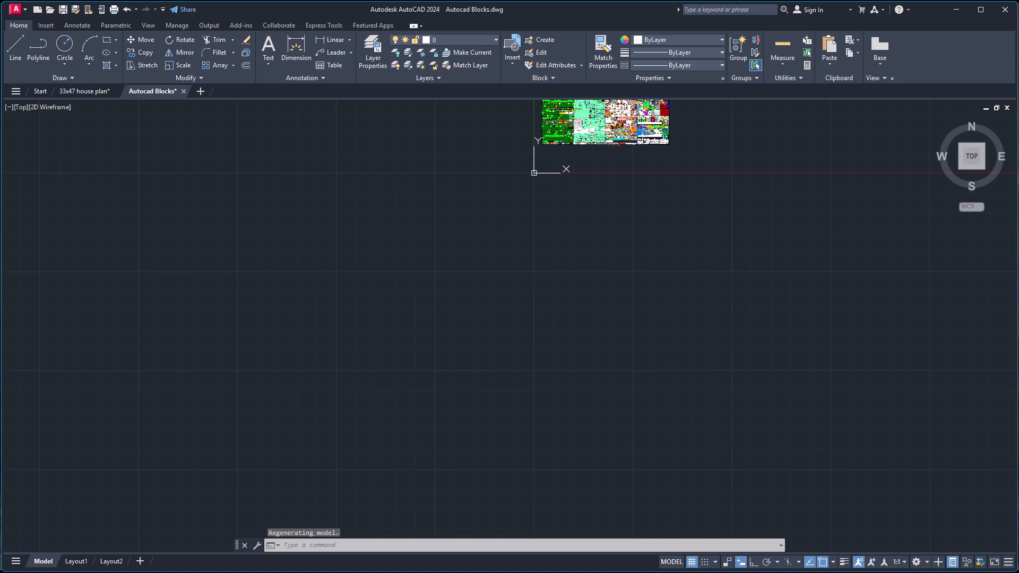
scroll(633, 99, "down", 4)
scroll(637, 100, "up", 2)
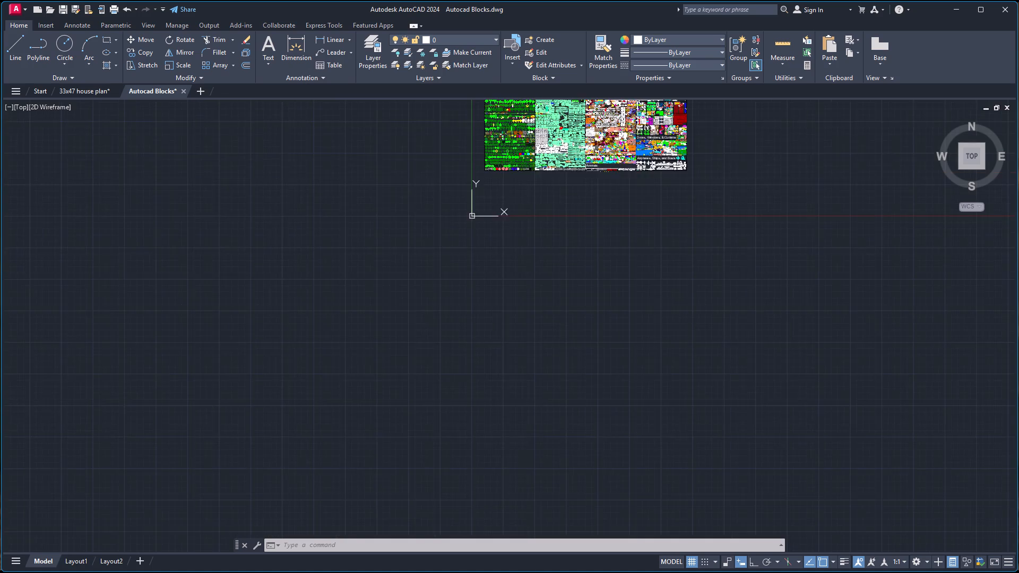
scroll(637, 100, "up", 5)
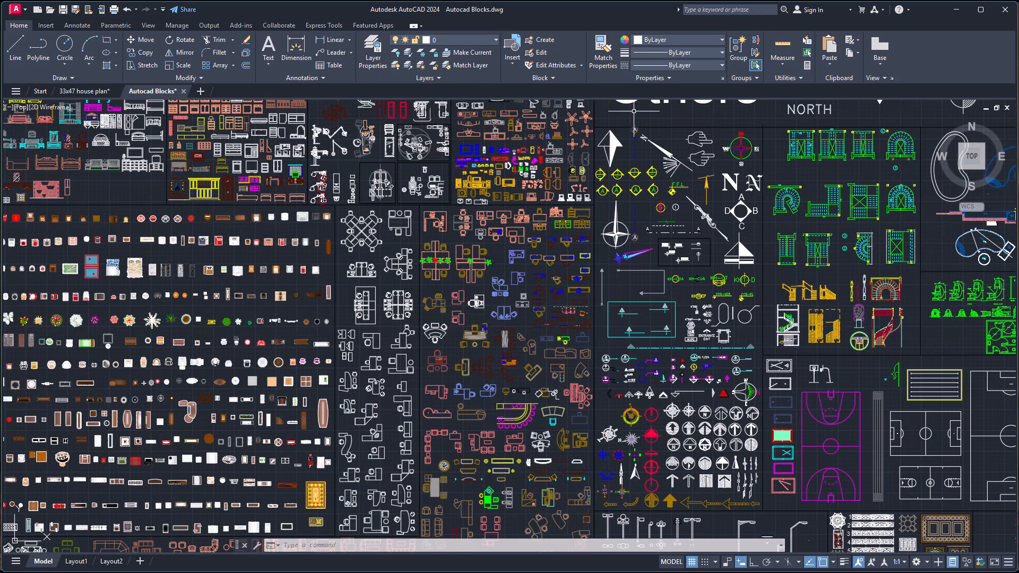
scroll(142, 153, "down", 4)
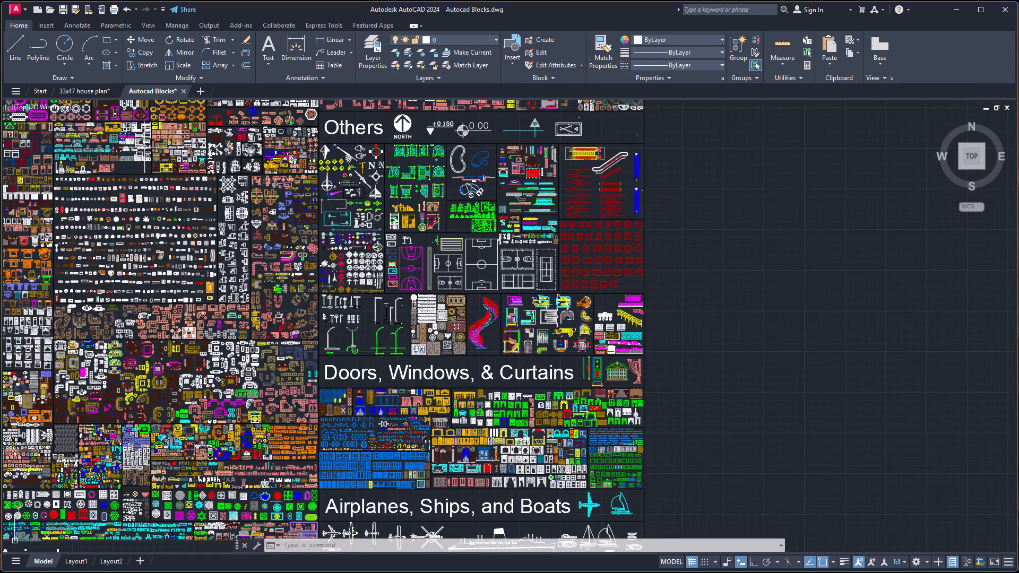
scroll(146, 145, "down", 2)
scroll(203, 115, "down", 4)
scroll(221, 98, "up", 1)
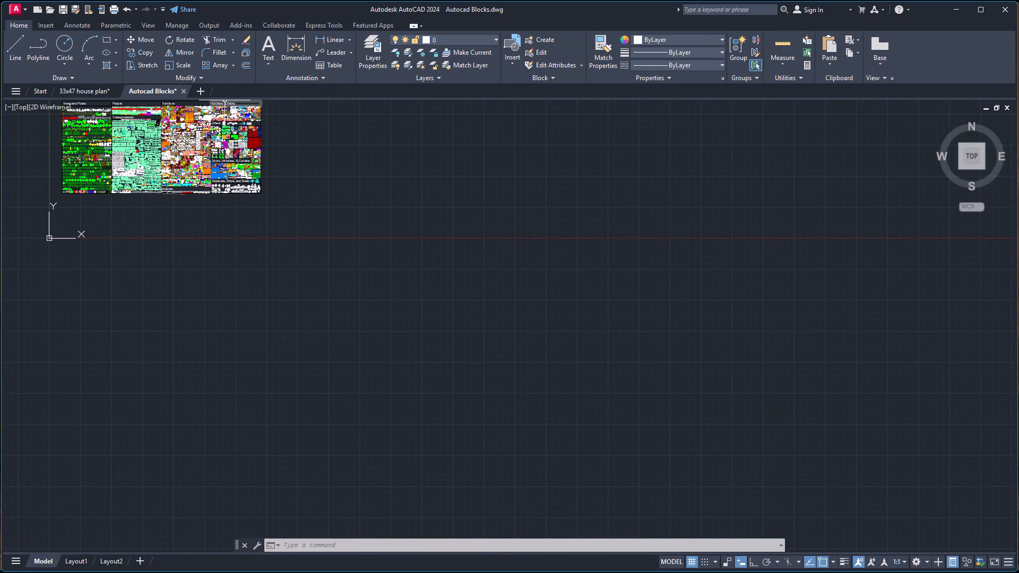
scroll(221, 98, "up", 11)
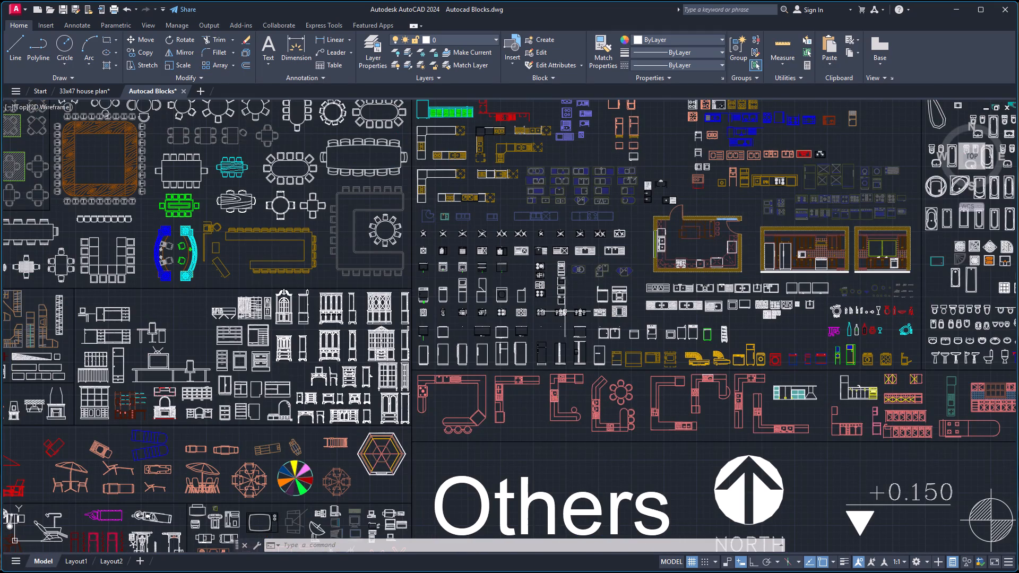
scroll(564, 314, "up", 3)
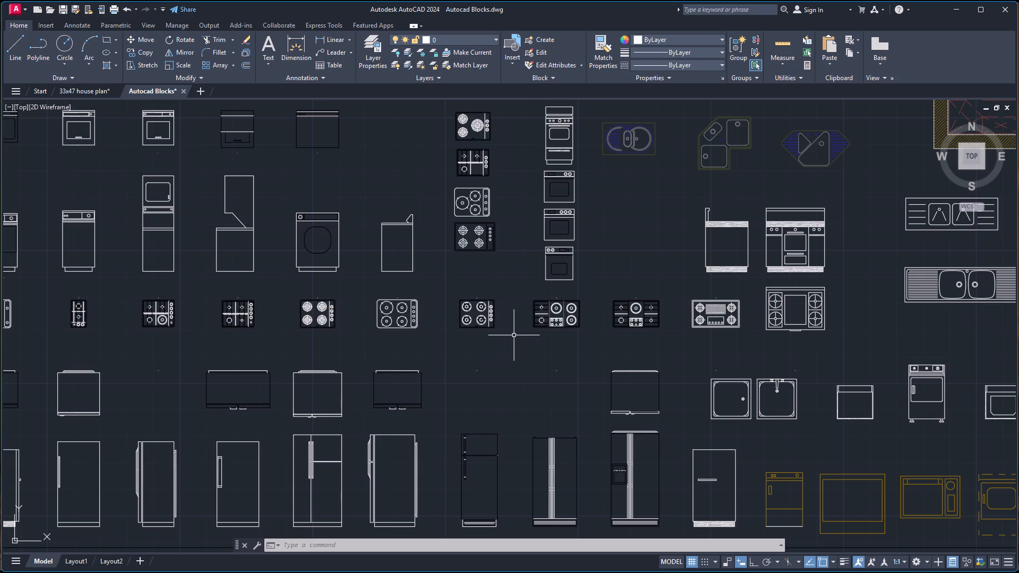
scroll(506, 231, "down", 2)
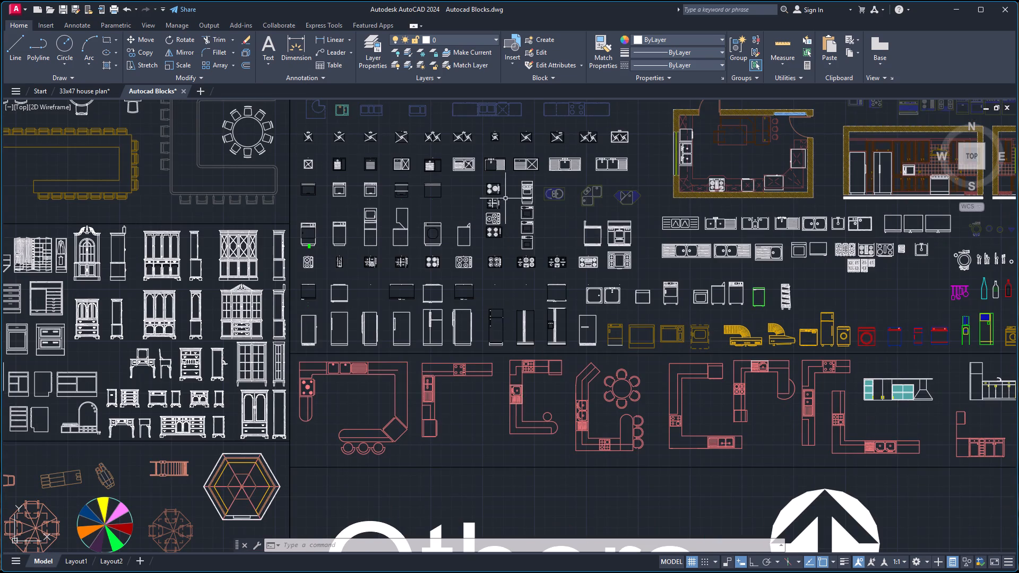
scroll(525, 194, "up", 2)
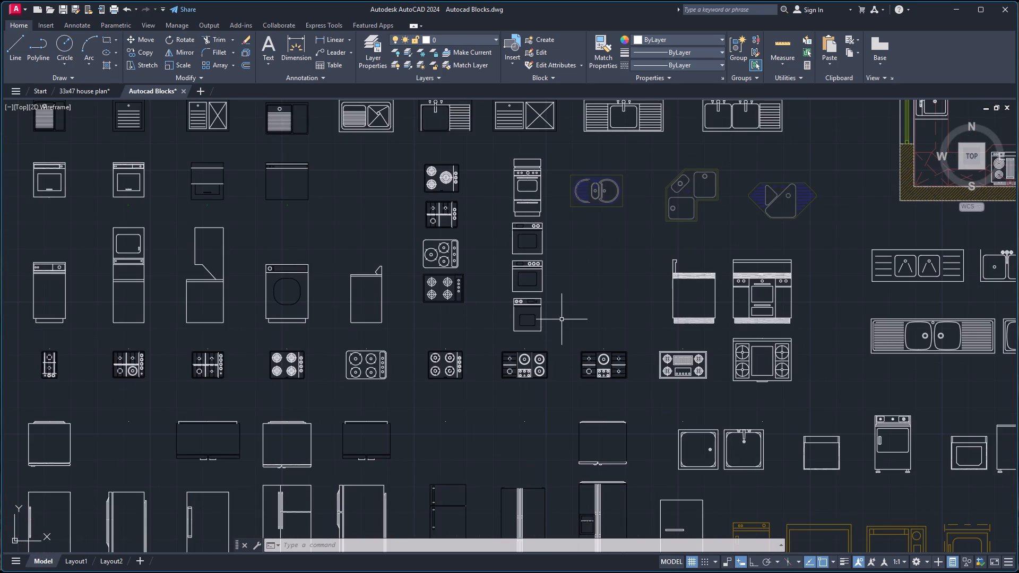
left_click(561, 331)
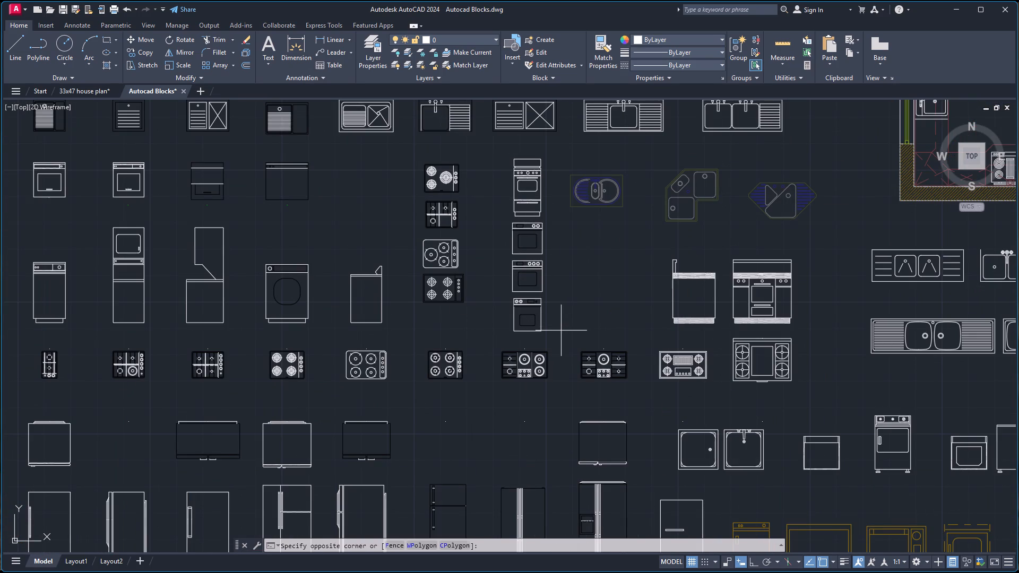
left_click(586, 345)
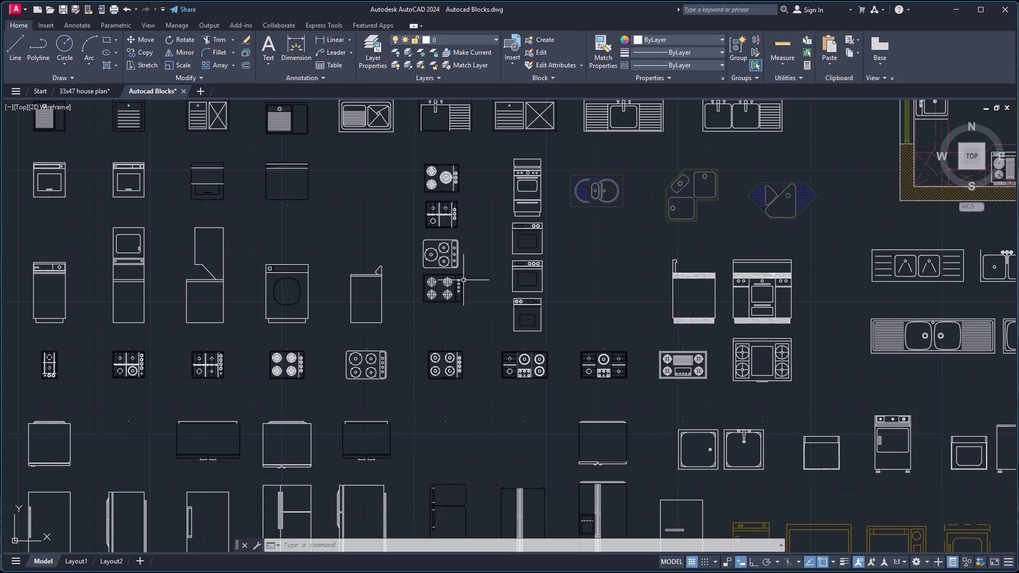
scroll(452, 275, "down", 1)
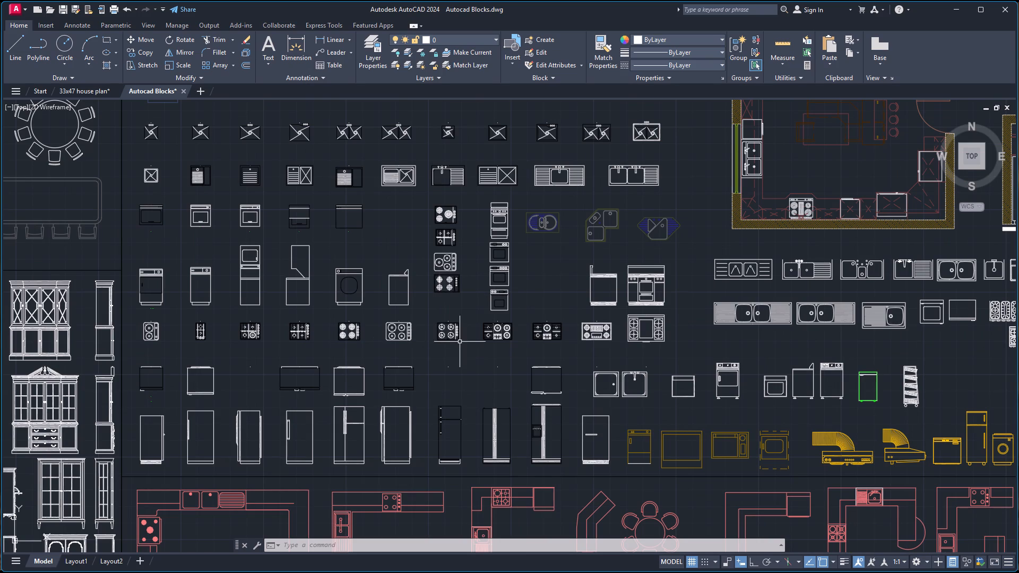
scroll(508, 324, "up", 1)
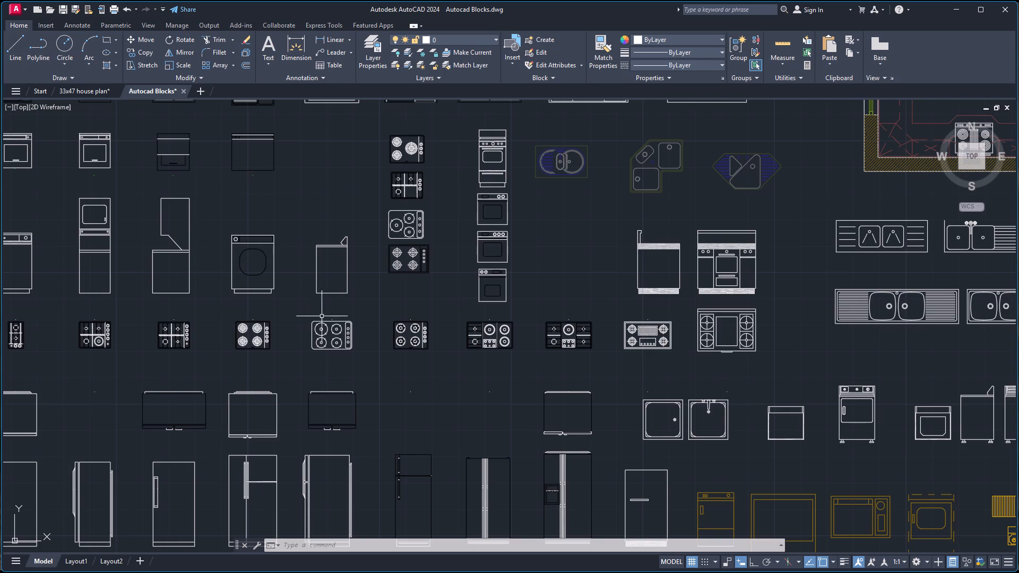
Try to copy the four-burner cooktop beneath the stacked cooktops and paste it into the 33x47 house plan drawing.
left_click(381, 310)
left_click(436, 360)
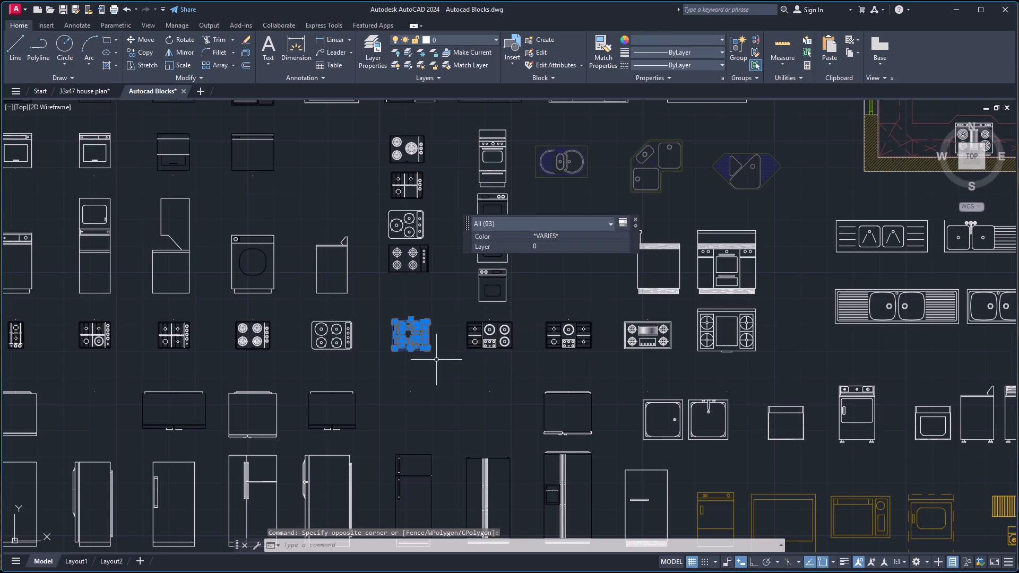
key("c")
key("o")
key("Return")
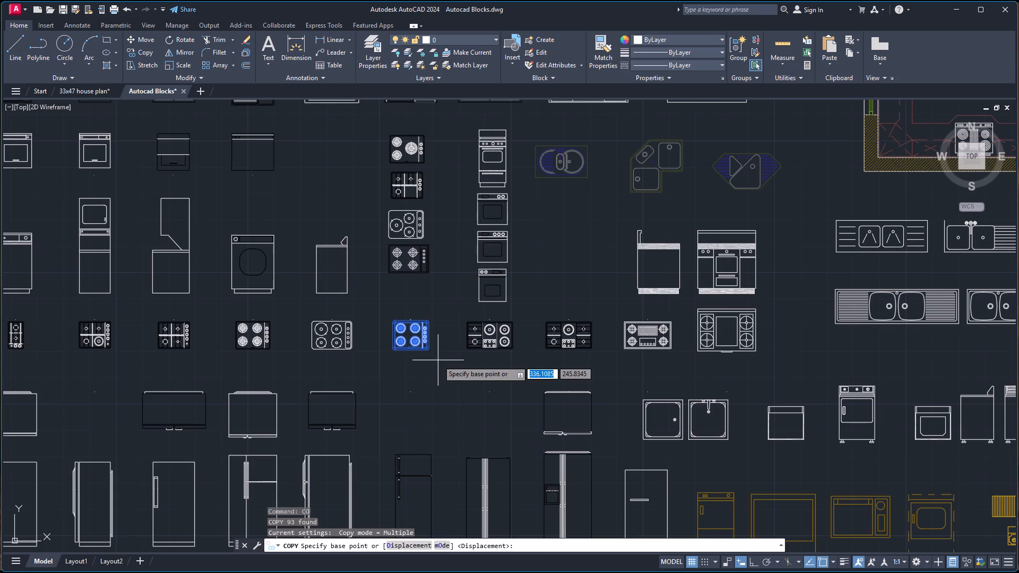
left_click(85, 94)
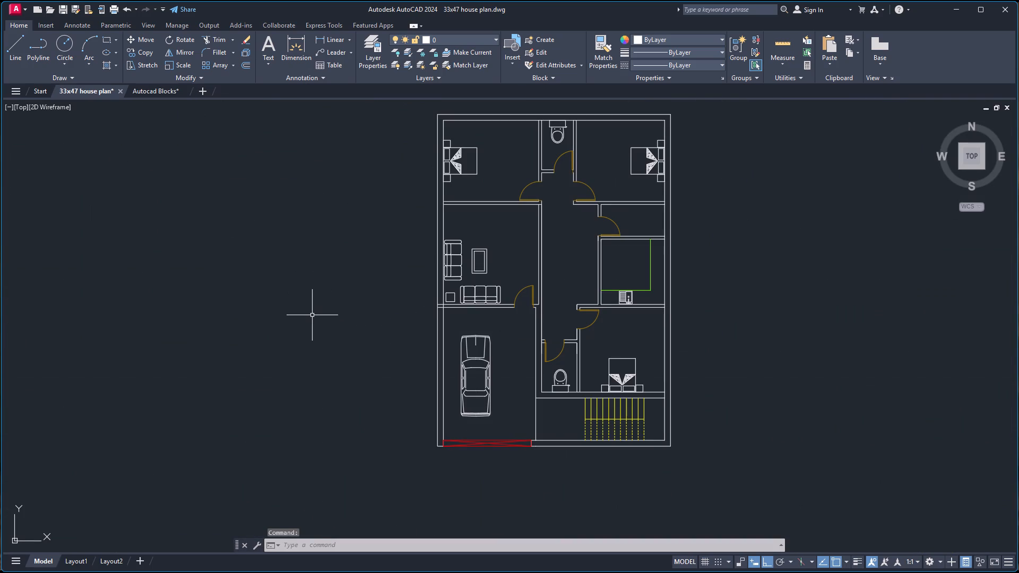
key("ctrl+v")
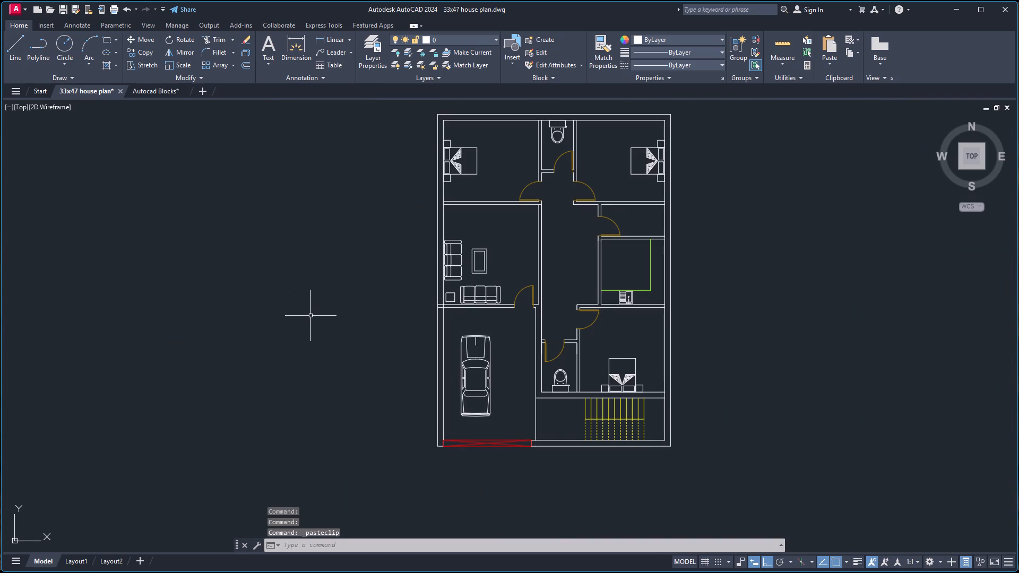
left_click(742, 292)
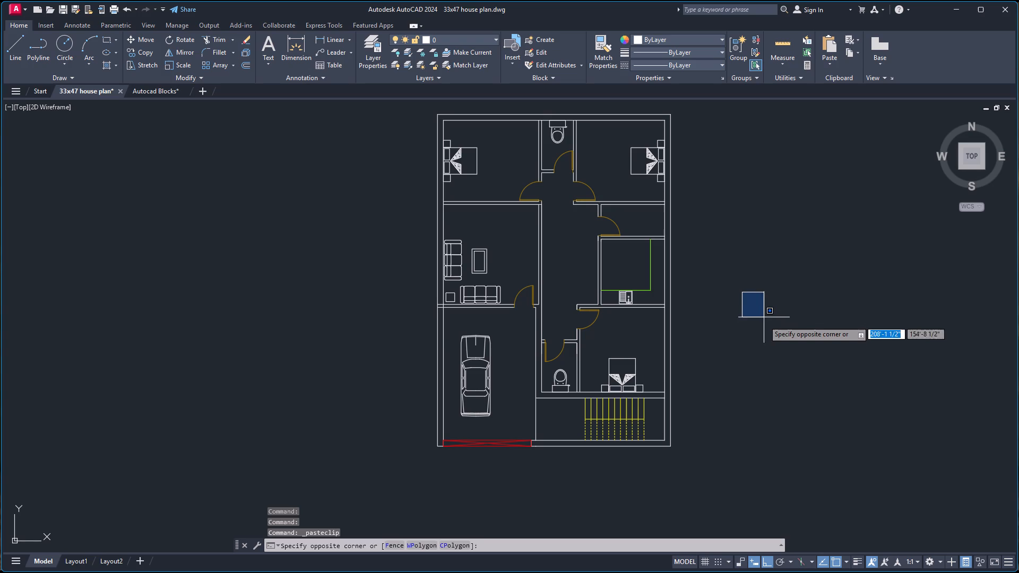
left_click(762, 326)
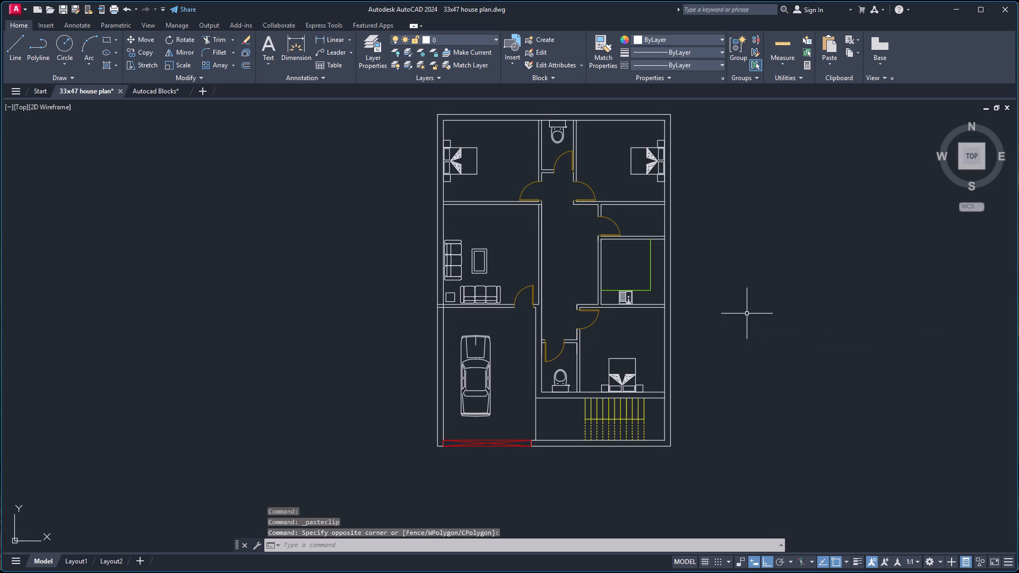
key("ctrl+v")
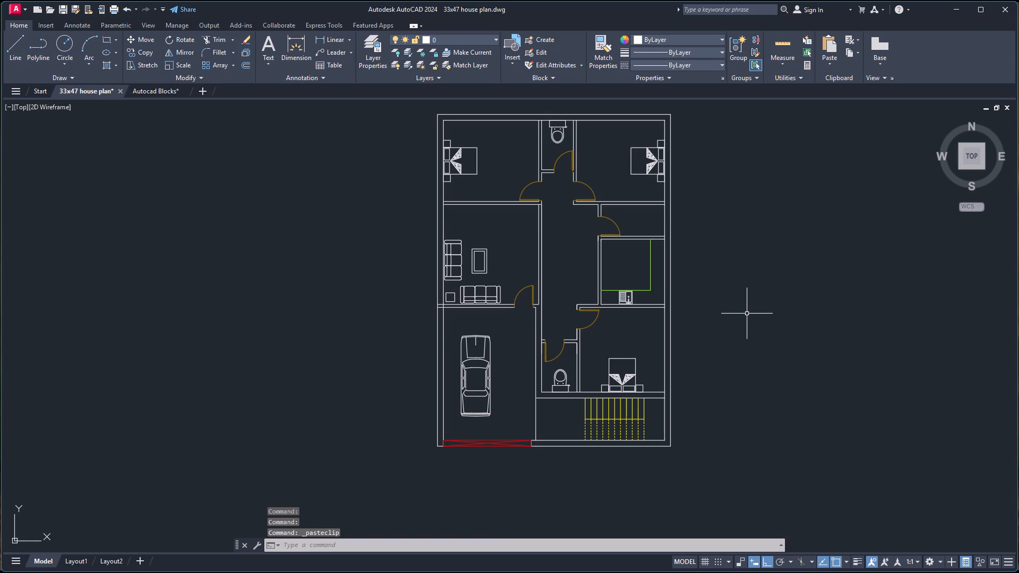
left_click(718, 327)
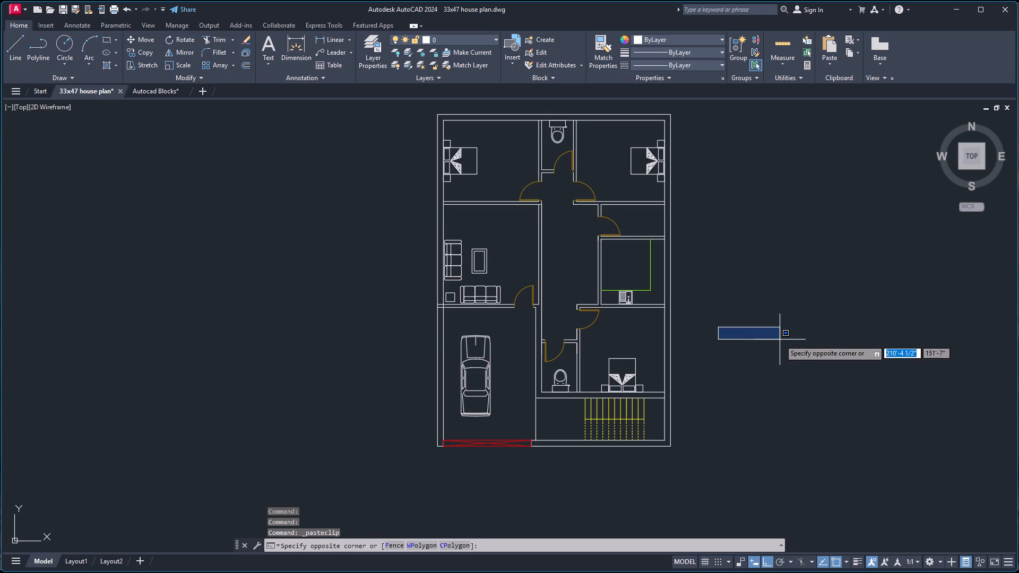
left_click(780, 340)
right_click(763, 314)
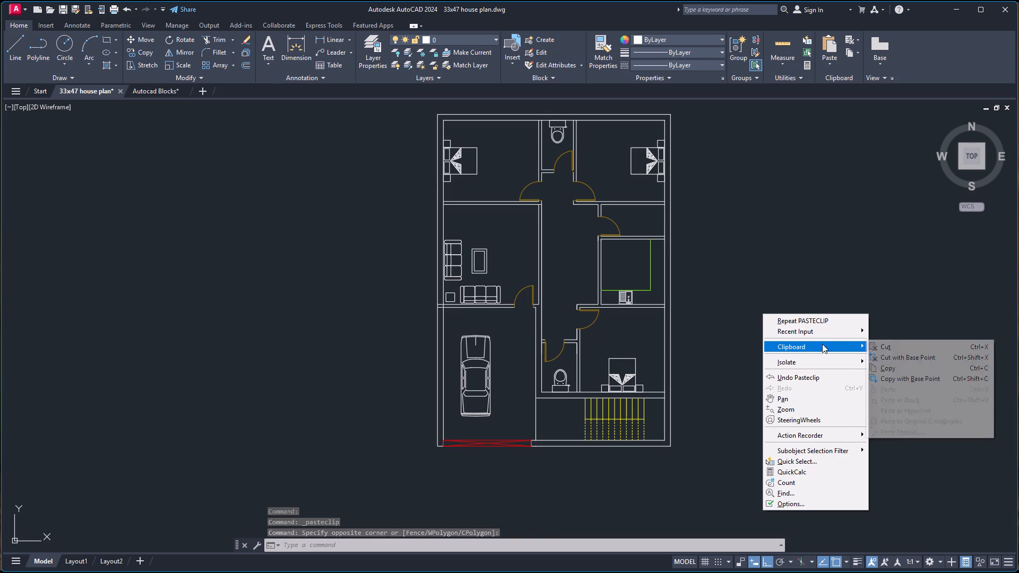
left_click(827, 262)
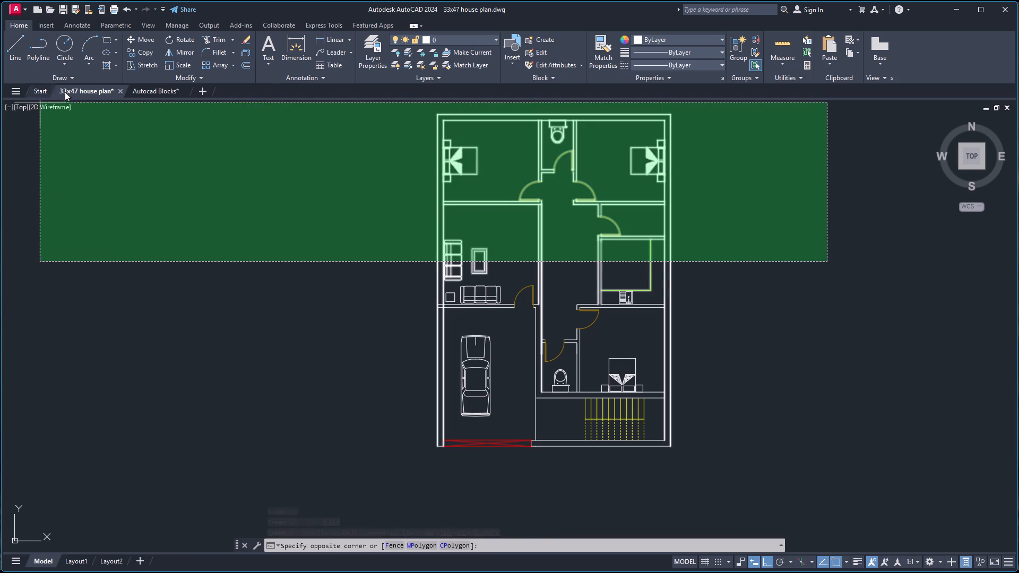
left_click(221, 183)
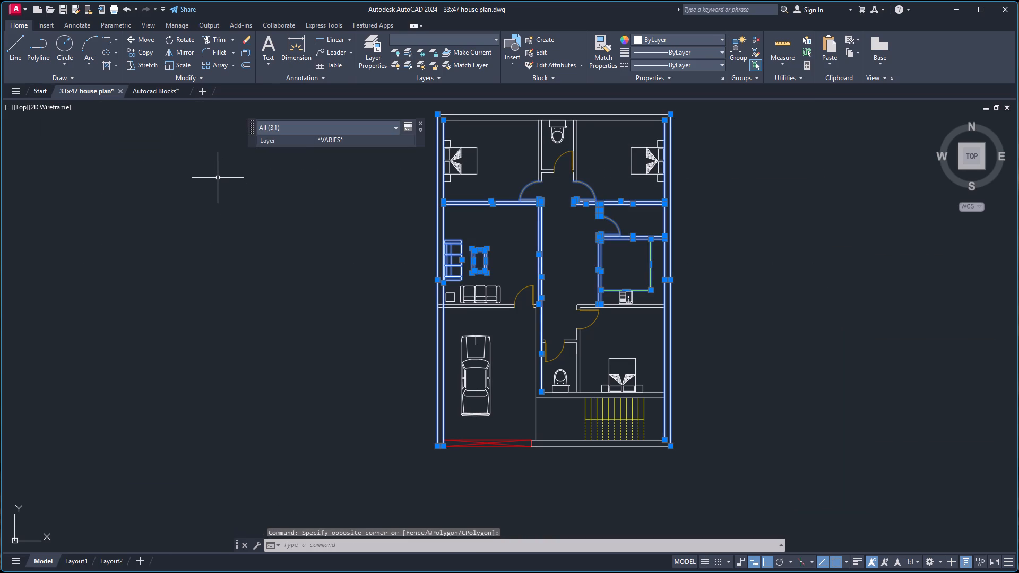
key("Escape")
In the Autocad Blocks drawing, copy the complete four-burner cooktop beneath the stacked cooktops to the clipboard.
left_click(156, 91)
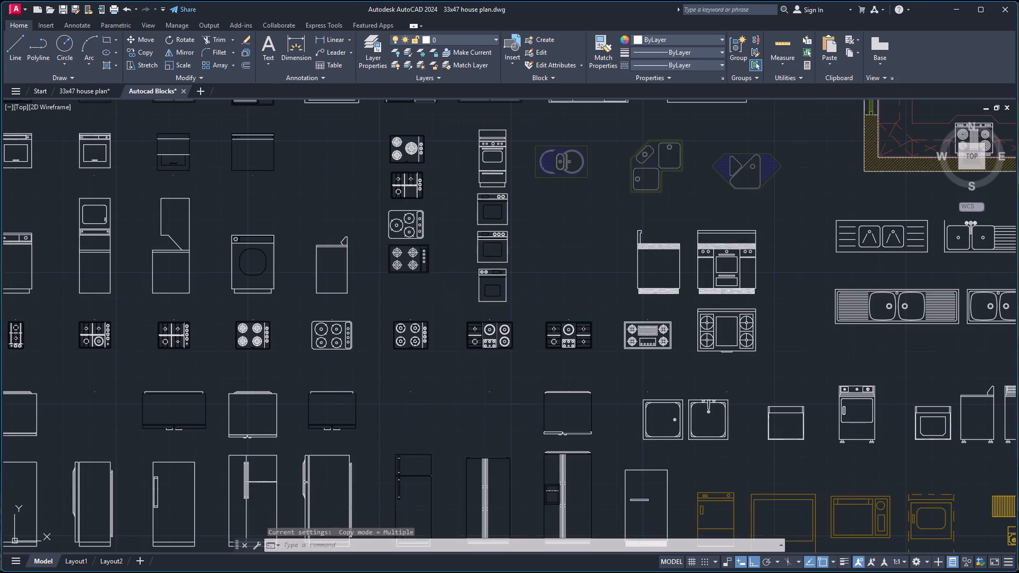
left_click(384, 314)
left_click(437, 362)
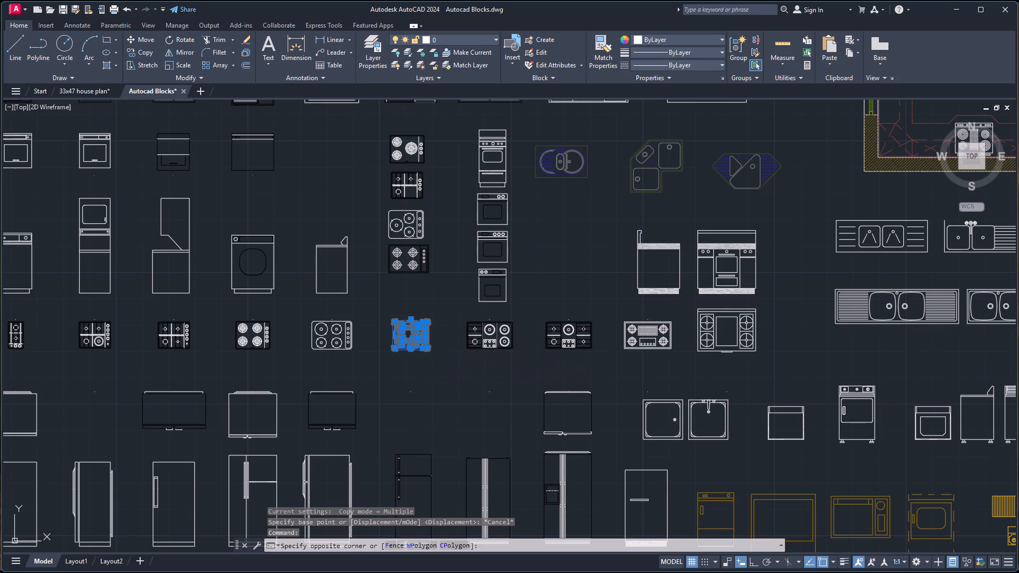
key("ctrl+c")
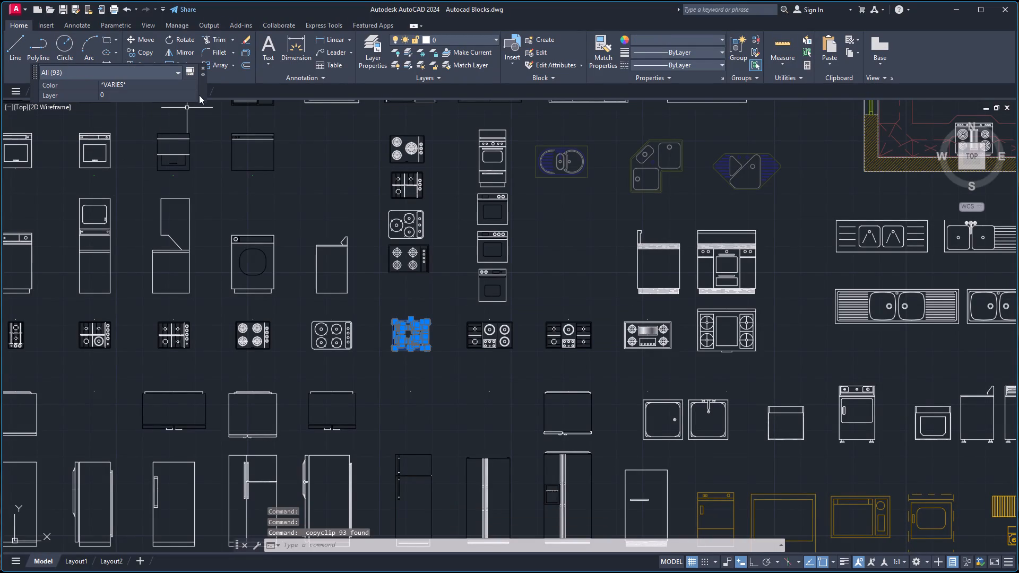
left_click(203, 67)
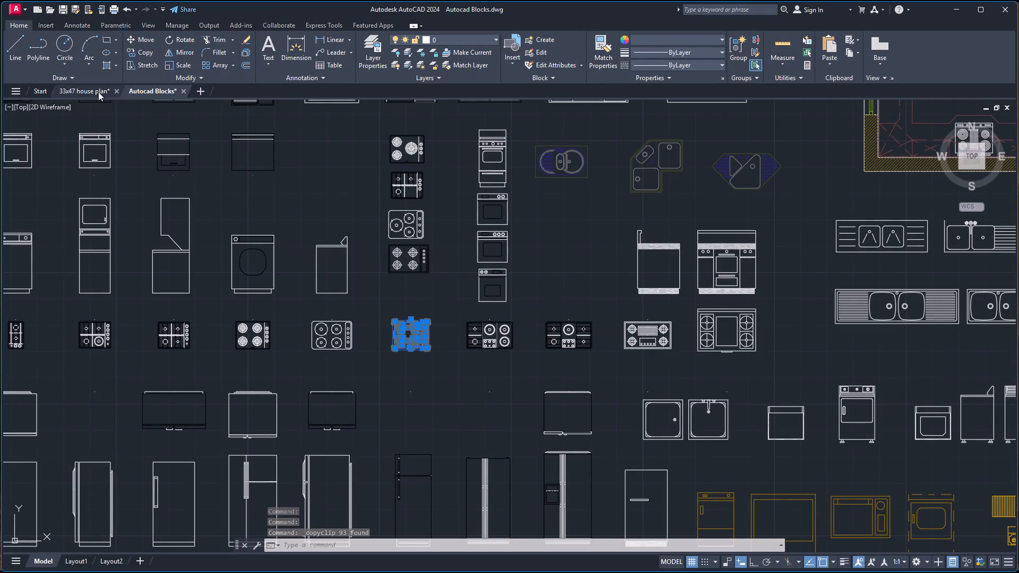
Switch to the 33x47 house plan drawing and paste the copied cooktop in the empty space beside the plan.
left_click(91, 89)
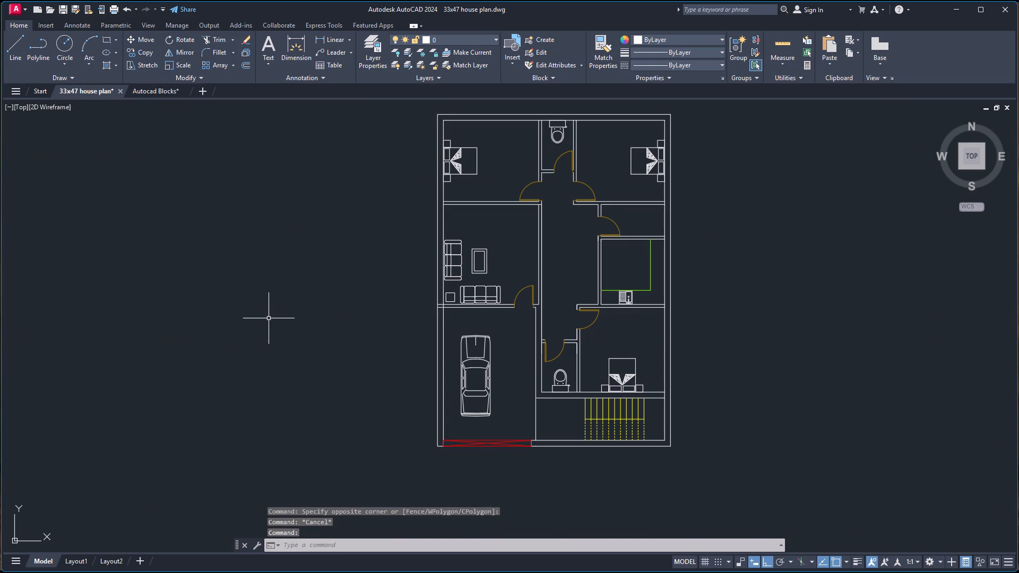
left_click(269, 319)
left_click(269, 319)
key("ctrl+v")
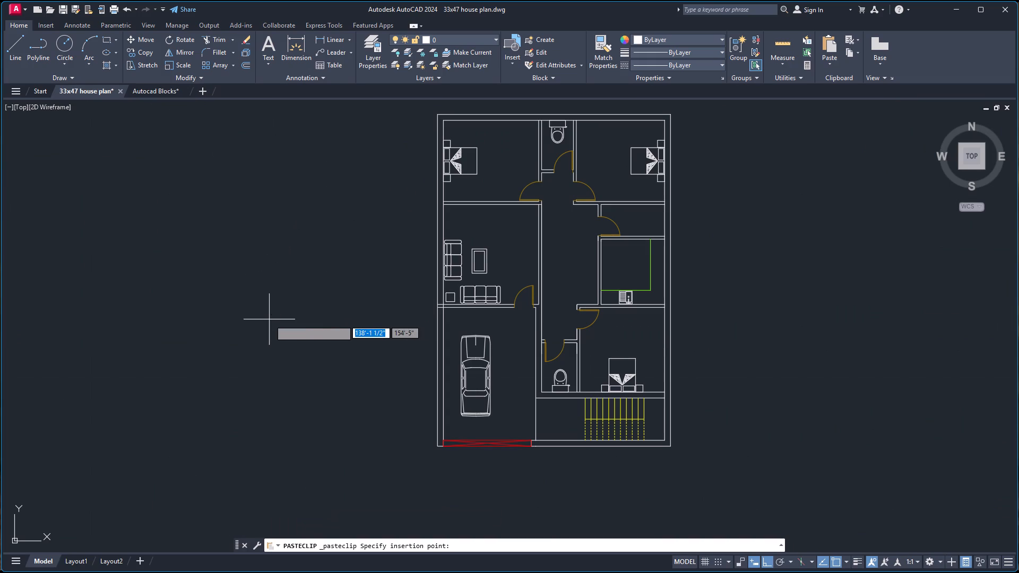
left_click(307, 316)
Scale the pasted cooktop up freehand from the midpoint of its upper edge until it is clearly visible beside the plan.
scroll(306, 326, "up", 3)
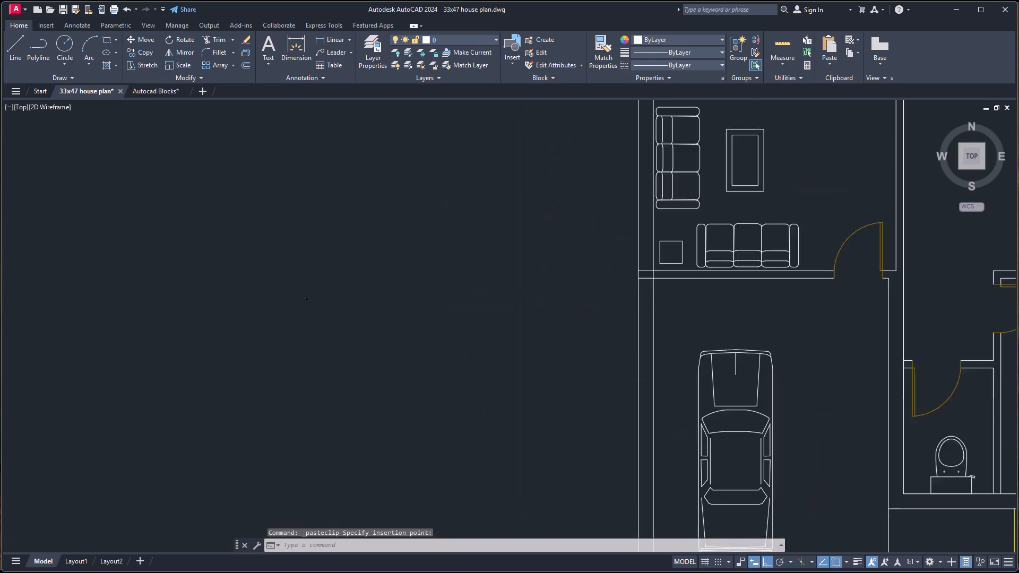
scroll(306, 326, "up", 1)
left_click(289, 228)
left_click(318, 281)
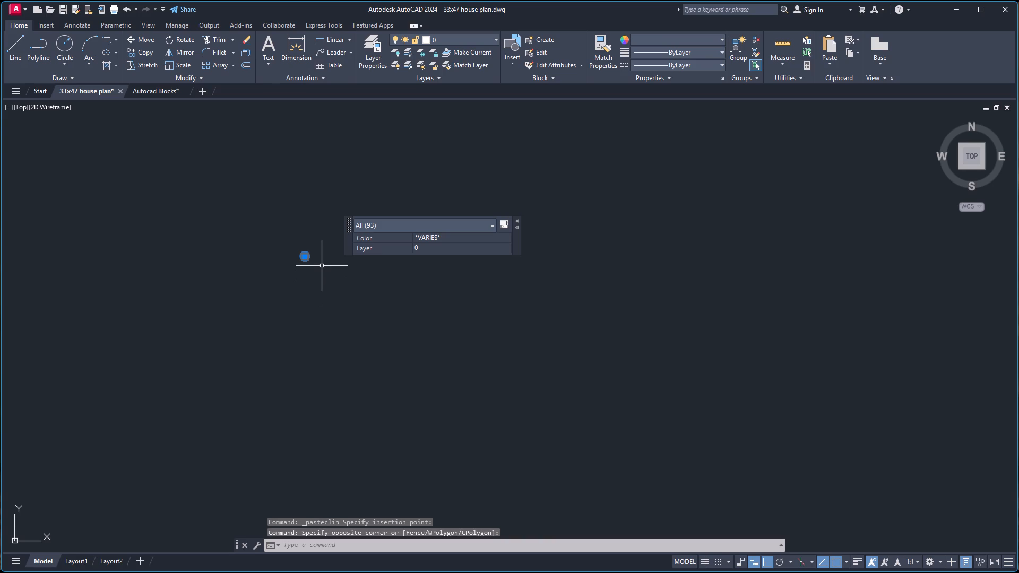
type("sc")
key("Return")
scroll(297, 245, "up", 4)
scroll(309, 298, "up", 3)
scroll(389, 347, "up", 2)
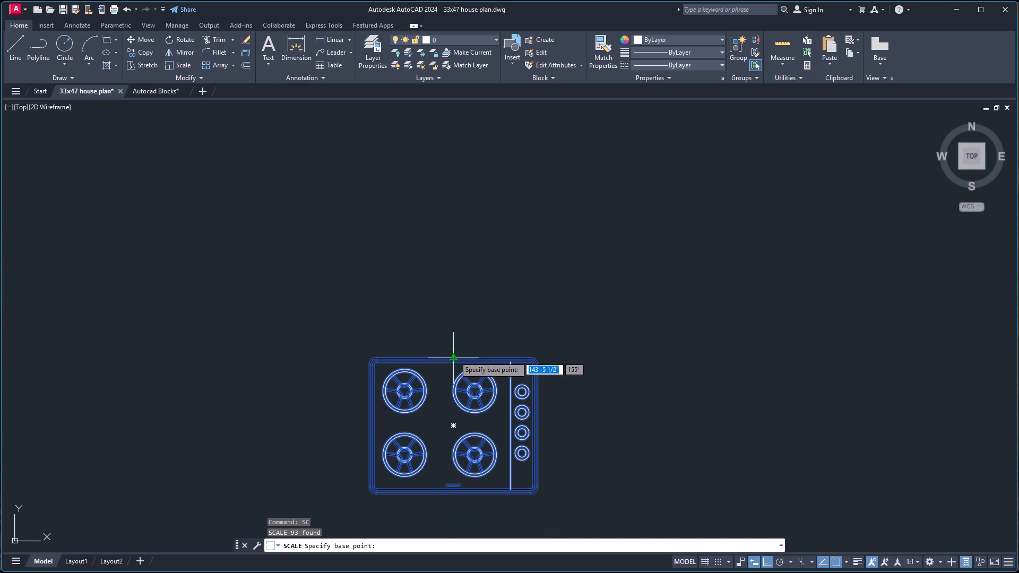
left_click(454, 356)
scroll(457, 361, "down", 4)
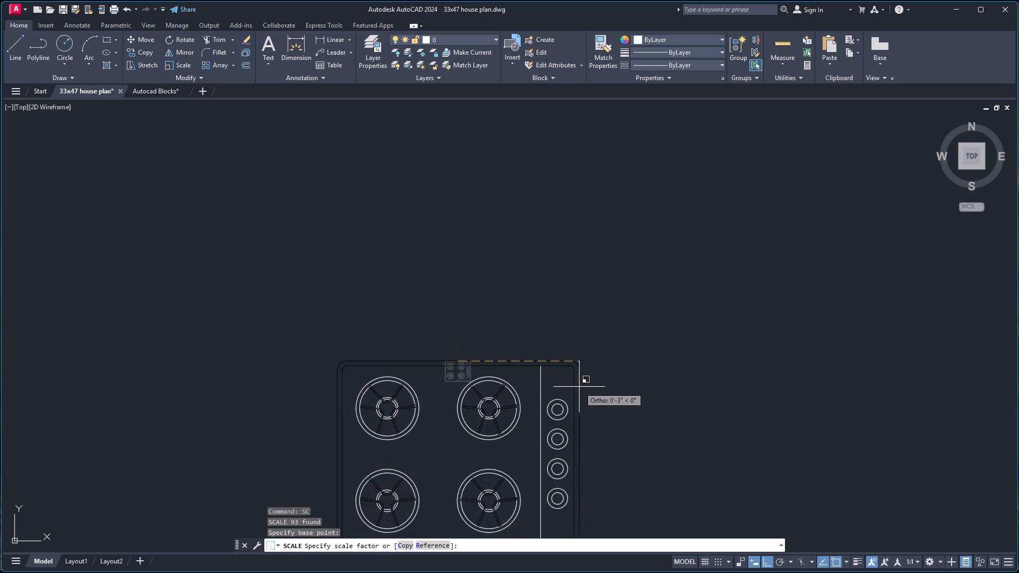
scroll(581, 387, "down", 11)
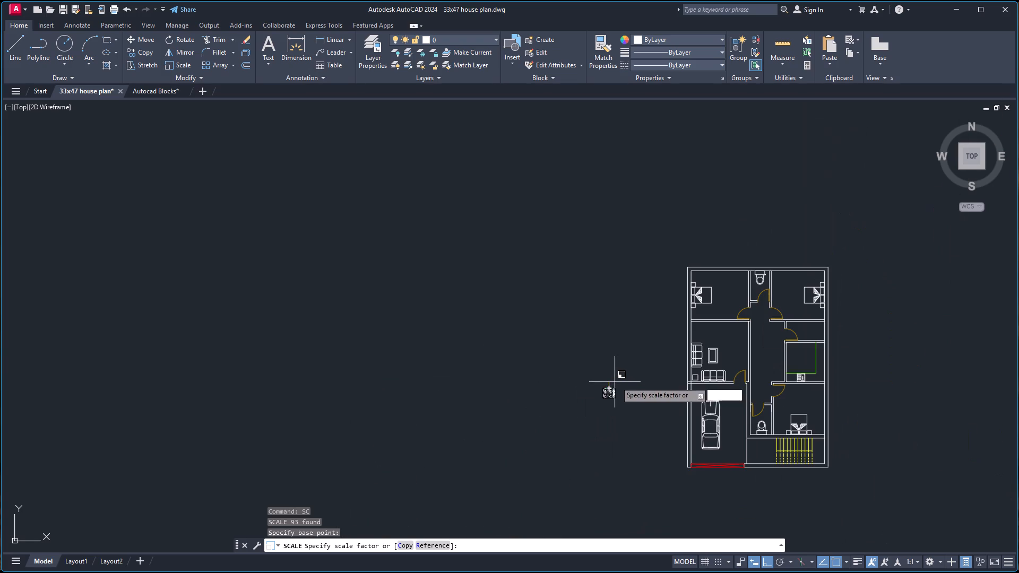
left_click(618, 388)
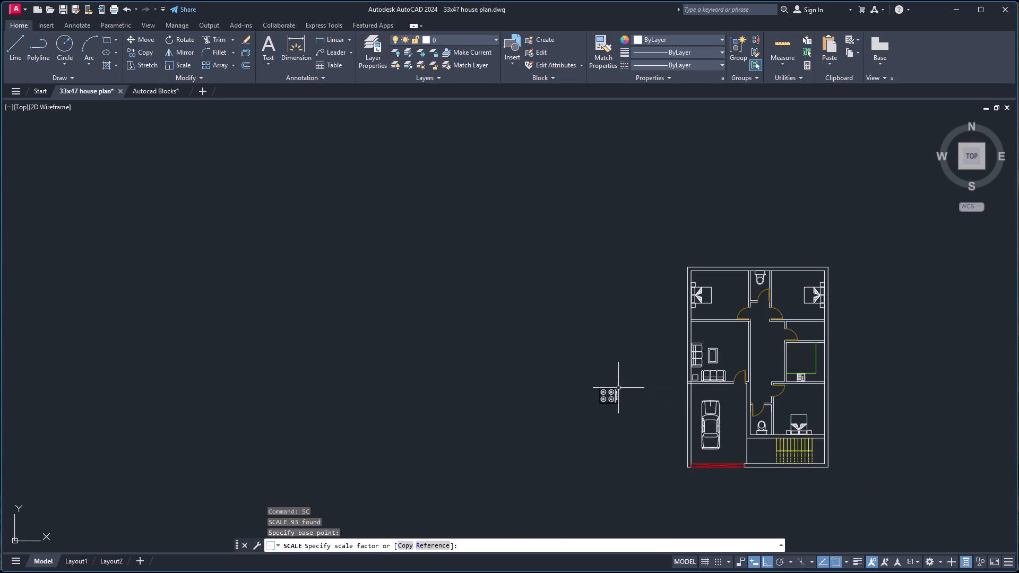
Delete the stray point just above the cooktop's upper edge.
scroll(611, 373, "up", 4)
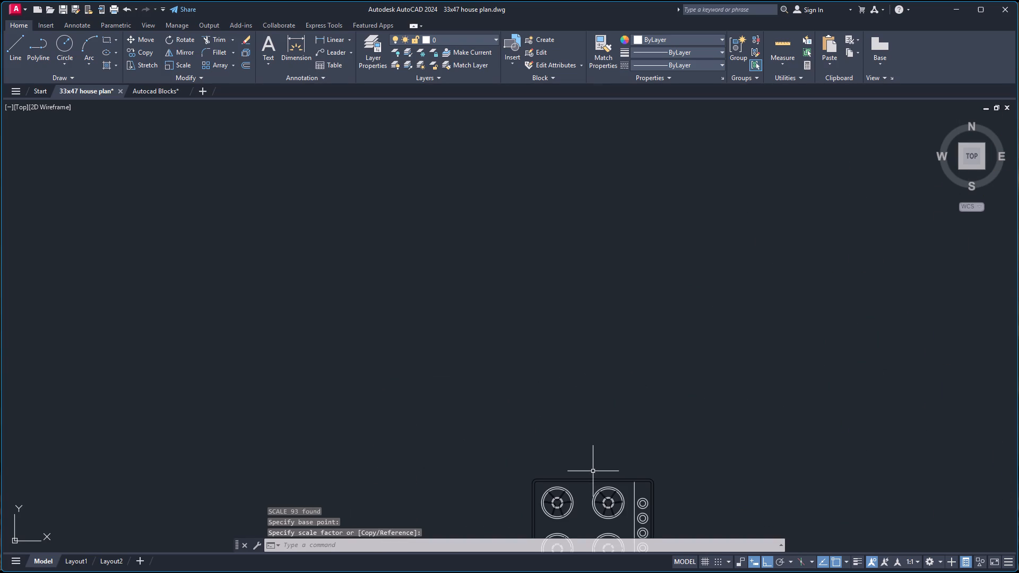
left_click(592, 472)
key("Delete")
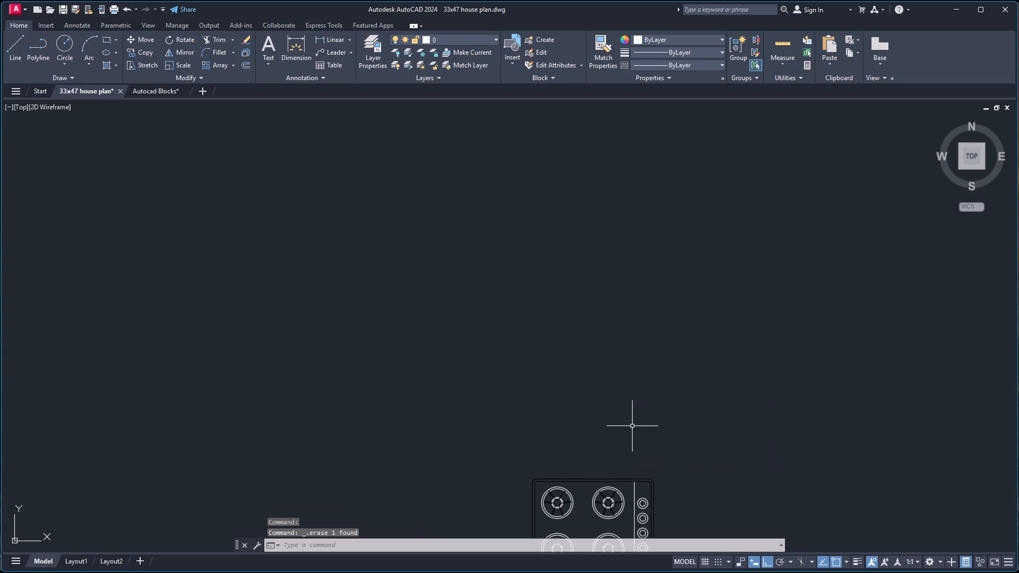
Group all of the cooktop's linework into one unnamed group.
scroll(558, 351, "down", 4)
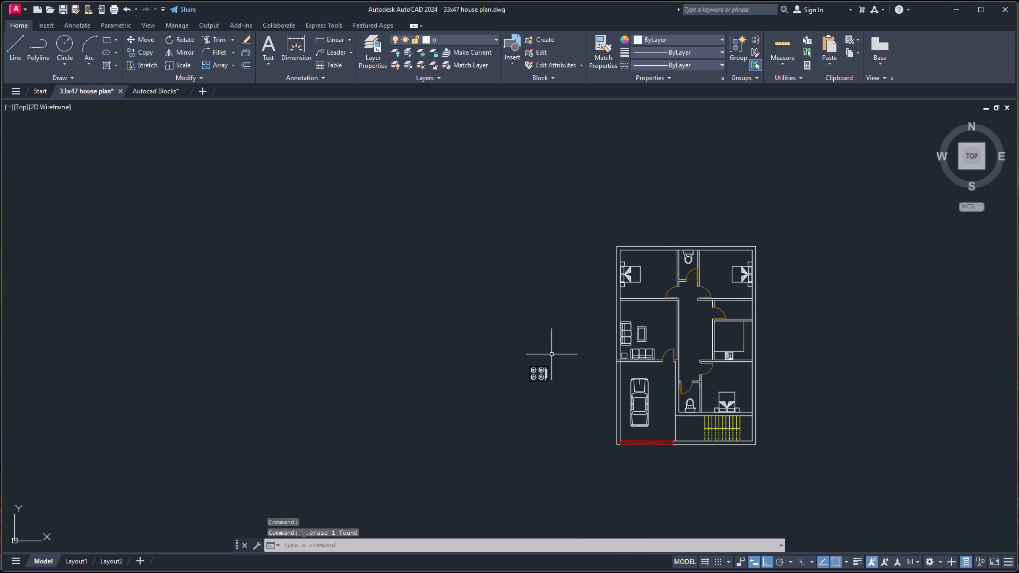
left_click(495, 354)
left_click(573, 397)
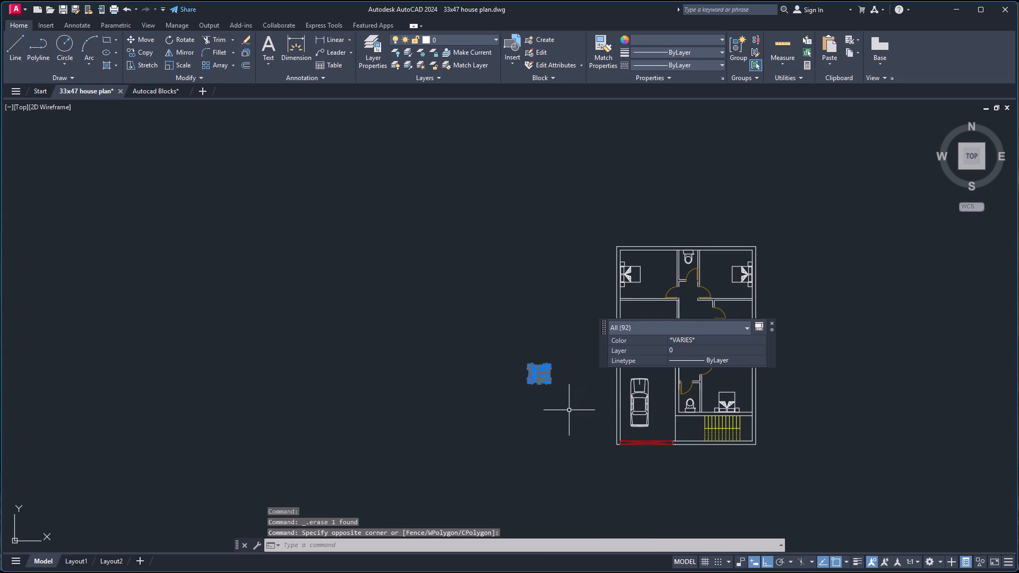
key("g")
key("Return")
Set the grouped cooktop's color to ByLayer, after trying black 0,0,0.
scroll(567, 381, "up", 3)
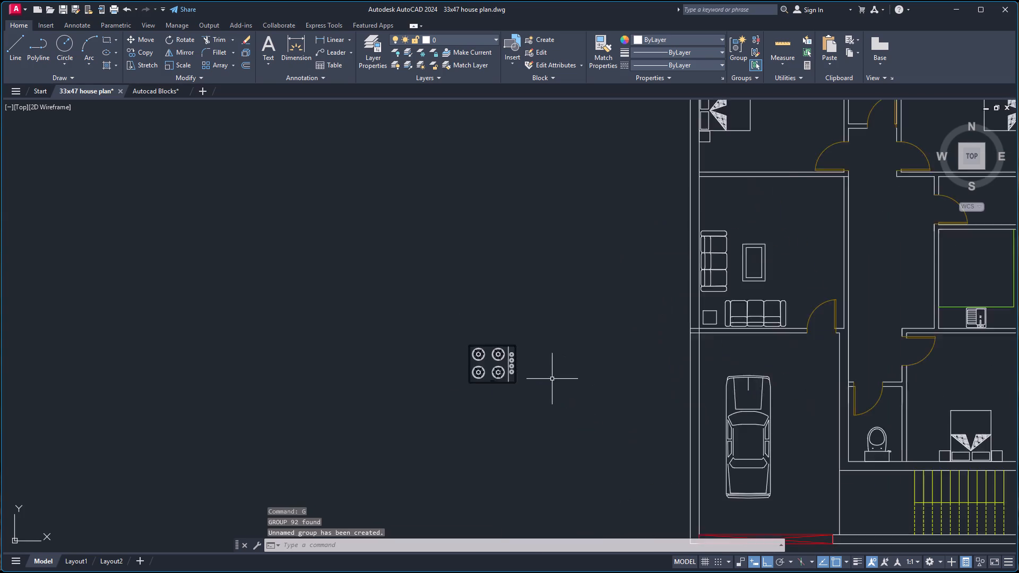
double_click(452, 327)
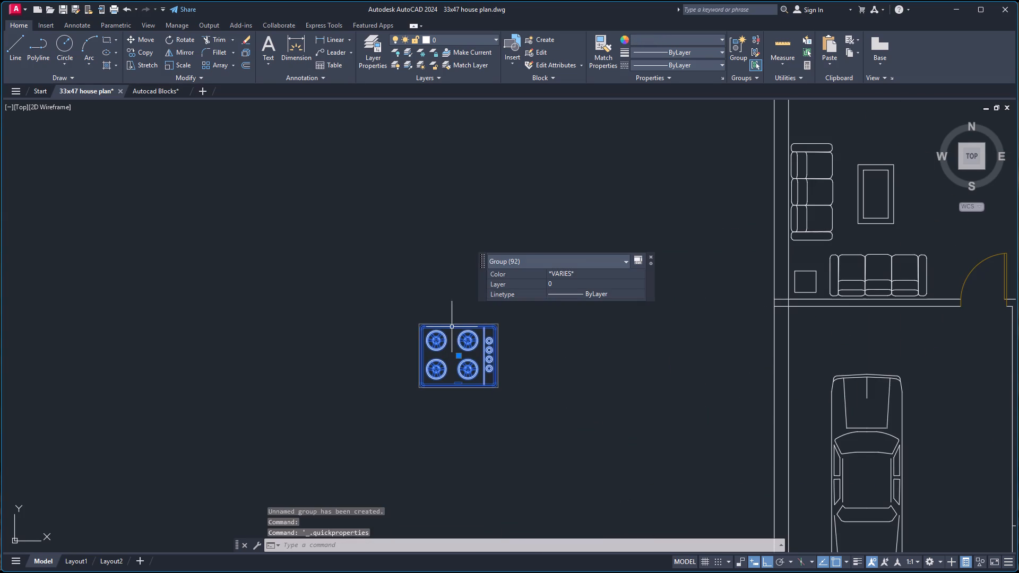
left_click(689, 42)
left_click(636, 73)
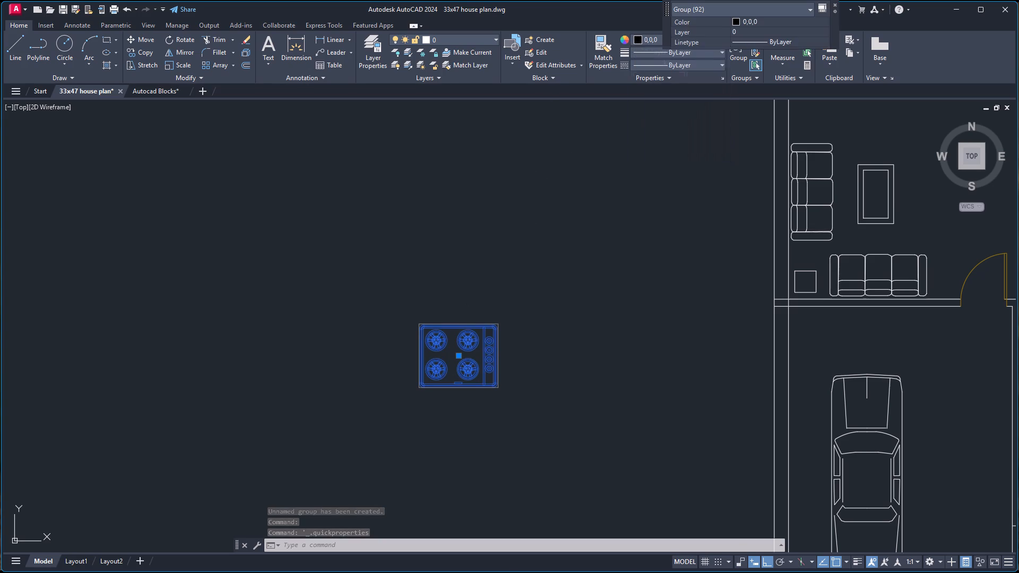
left_click(646, 37)
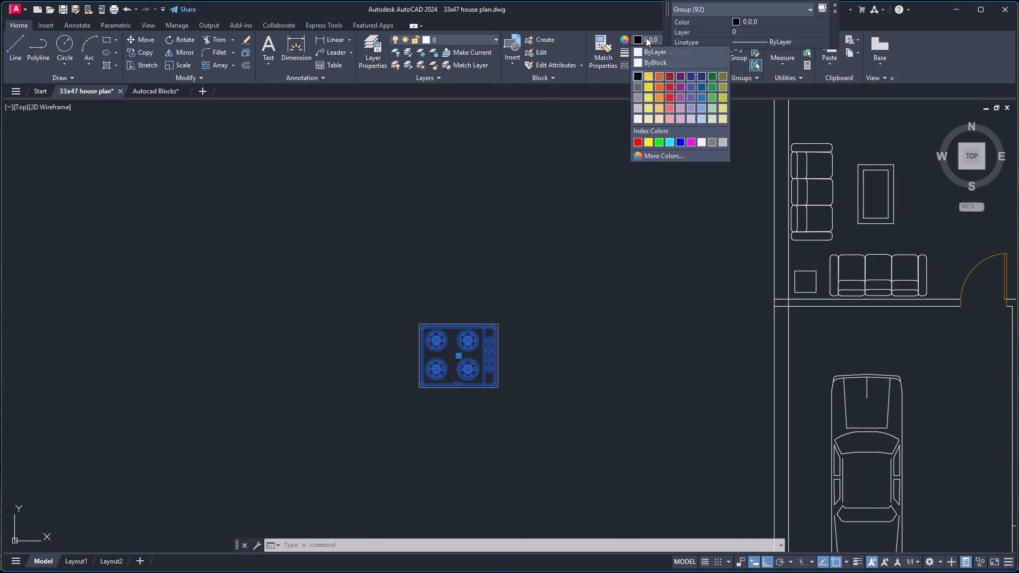
left_click(649, 53)
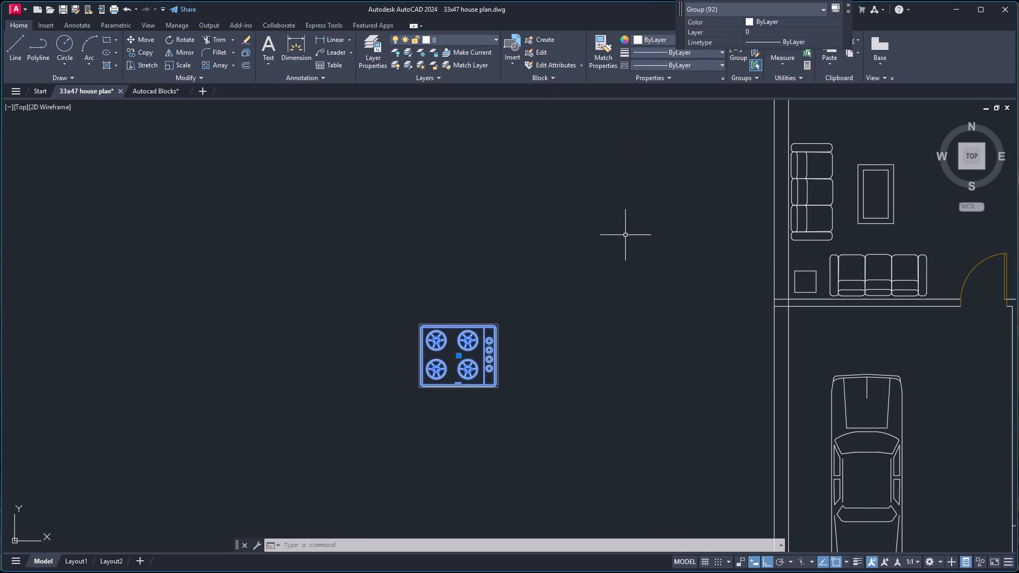
key("Escape")
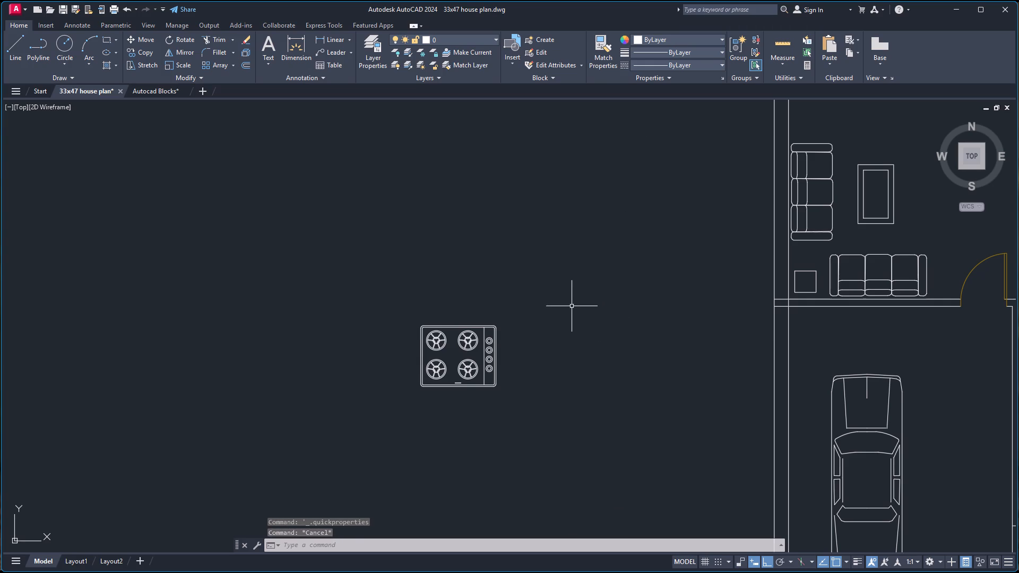
Rotate the cooktop group 180 degrees about its left edge so the control knobs face left.
scroll(402, 283, "down", 1)
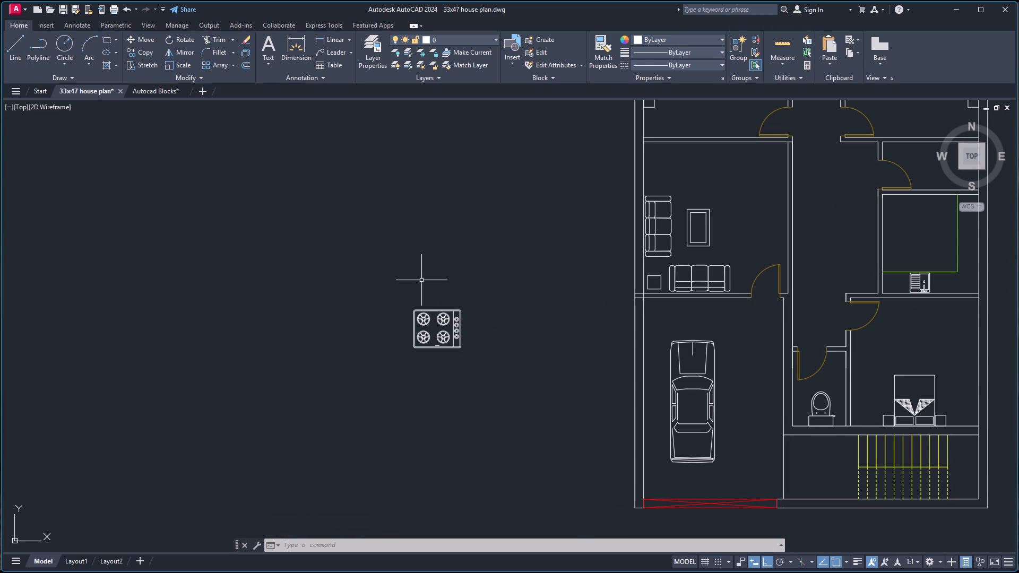
left_click(394, 282)
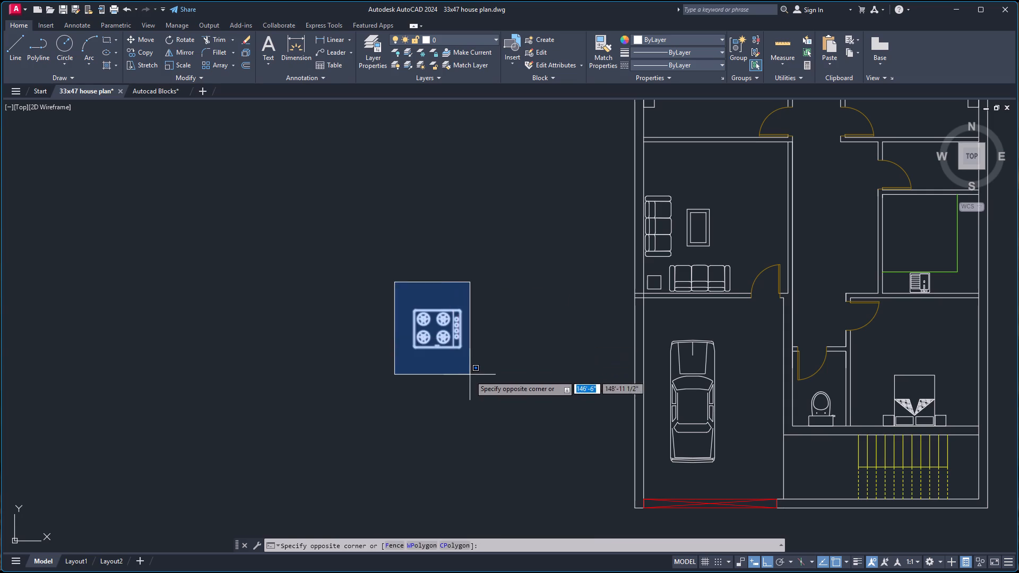
left_click(471, 378)
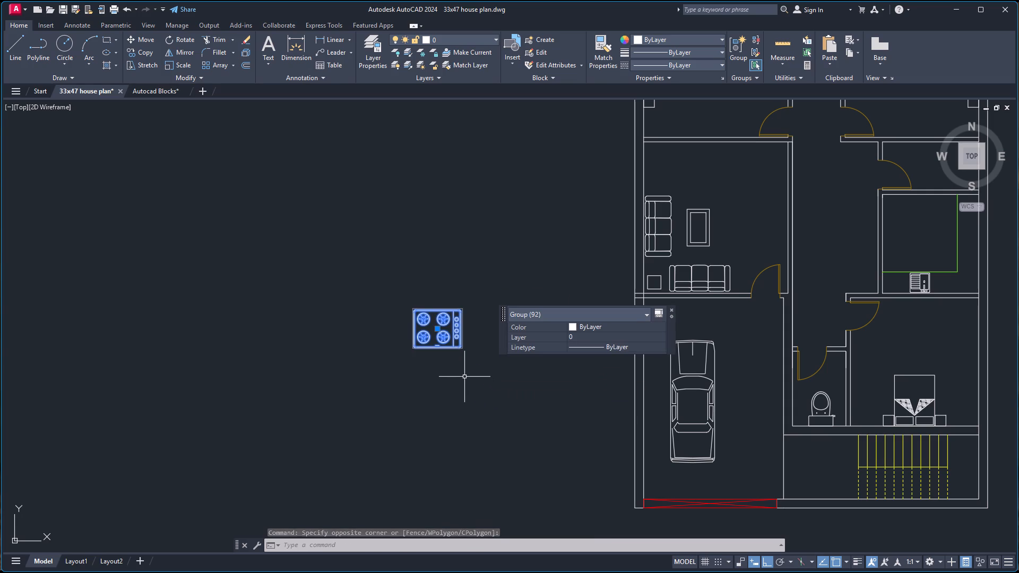
key("r")
key("o")
key("Return")
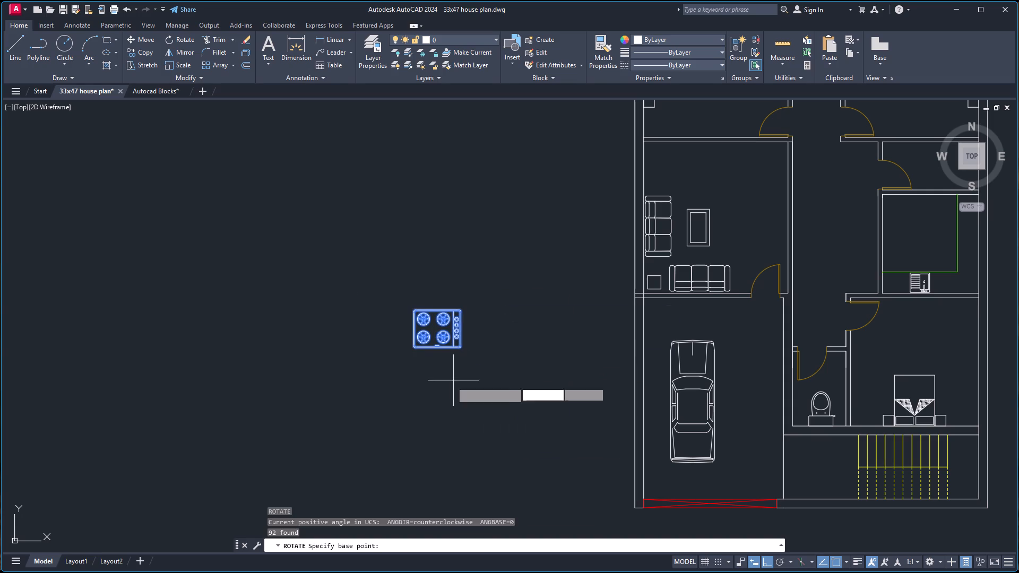
left_click(411, 331)
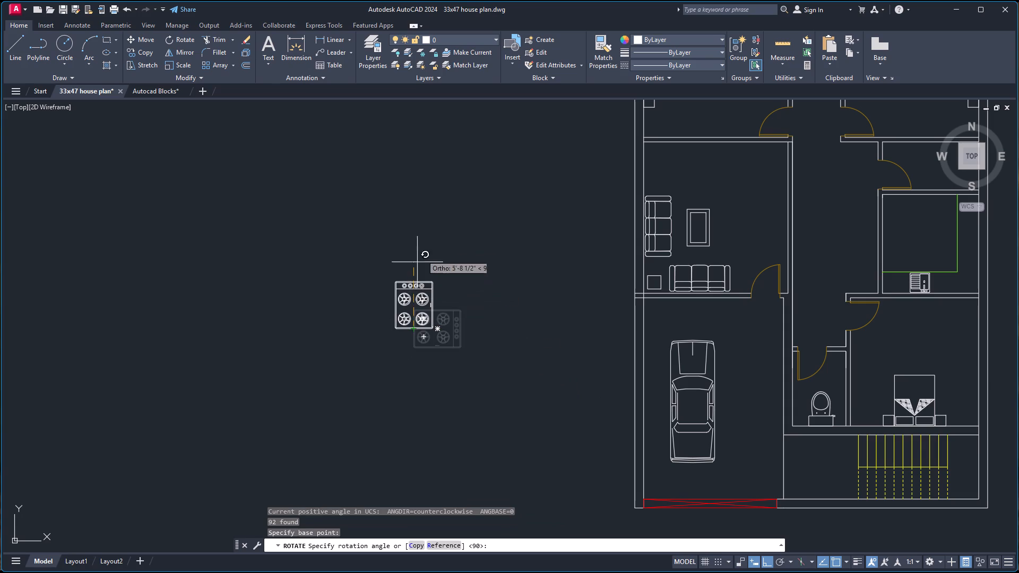
left_click(237, 270)
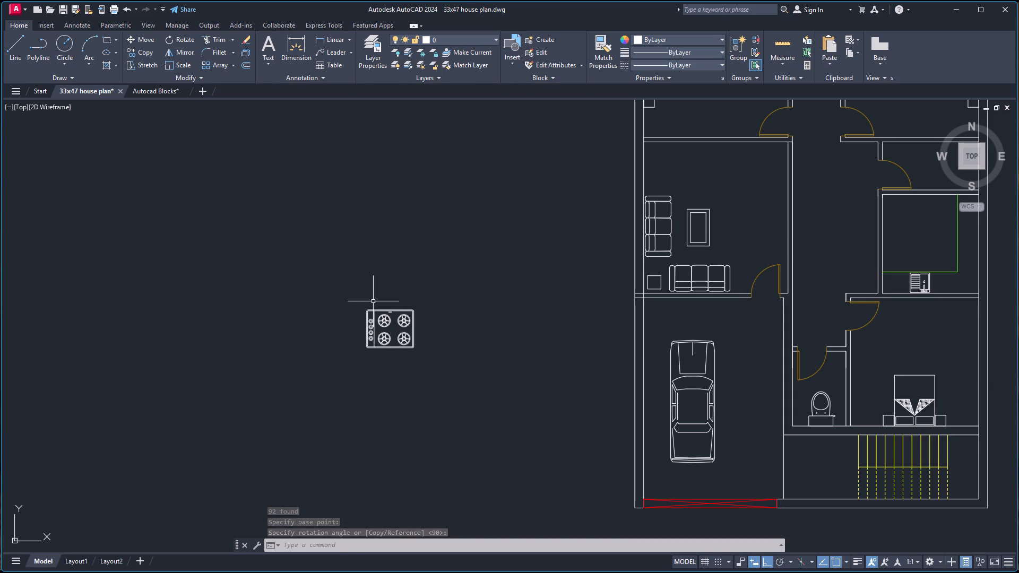
Copy the cooktop by its right edge midpoint into the kitchen, at the point midway between the ends of the vertical green counter line.
left_click(342, 289)
left_click(440, 396)
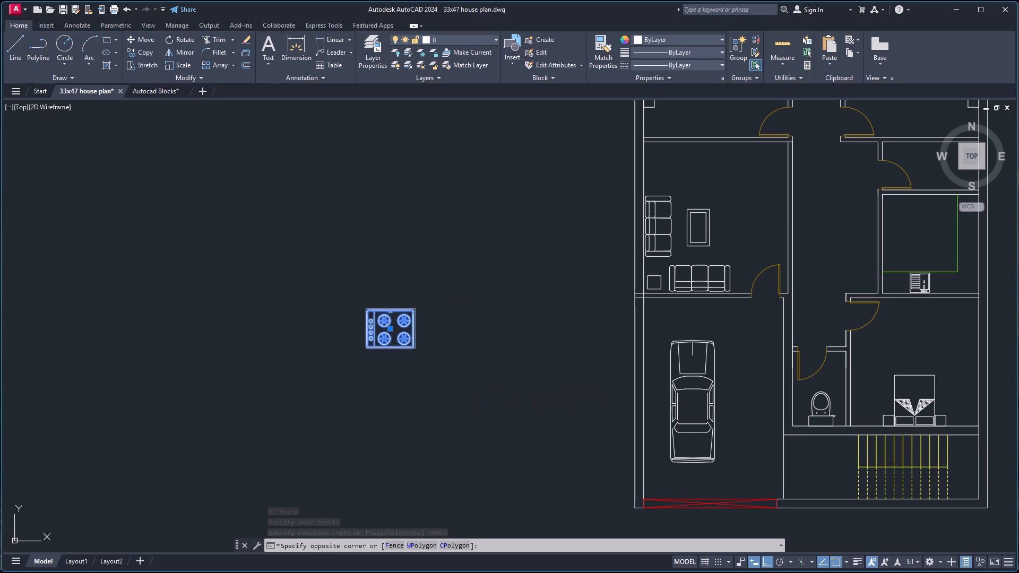
key("c")
key("o")
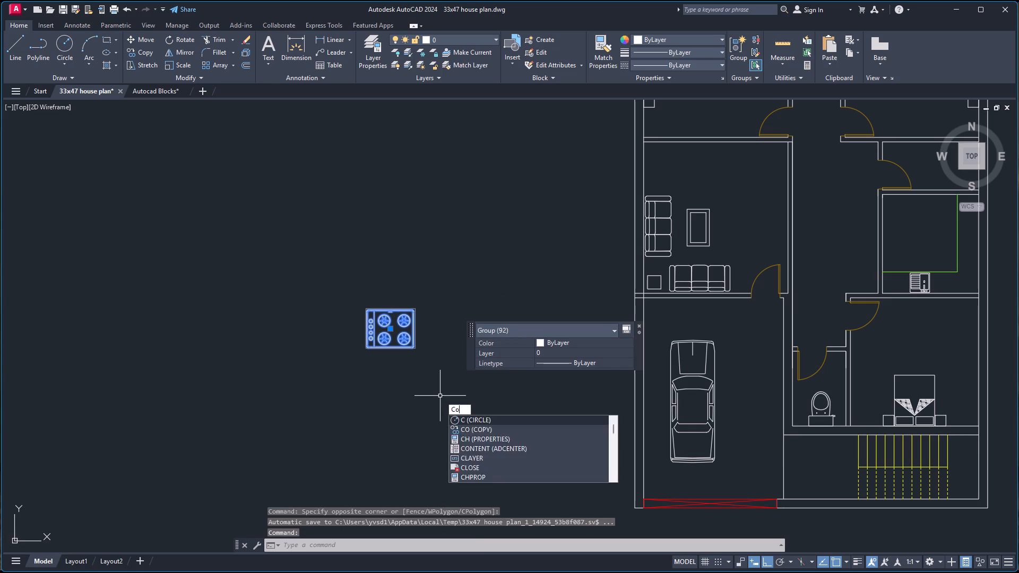
key("Return")
scroll(422, 343, "up", 3)
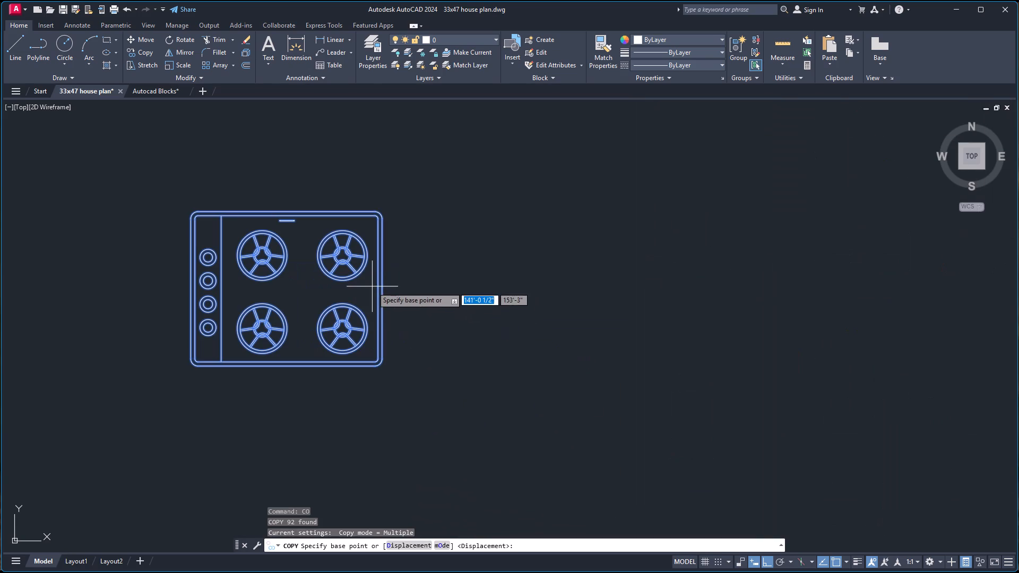
left_click(385, 290)
scroll(537, 297, "down", 4)
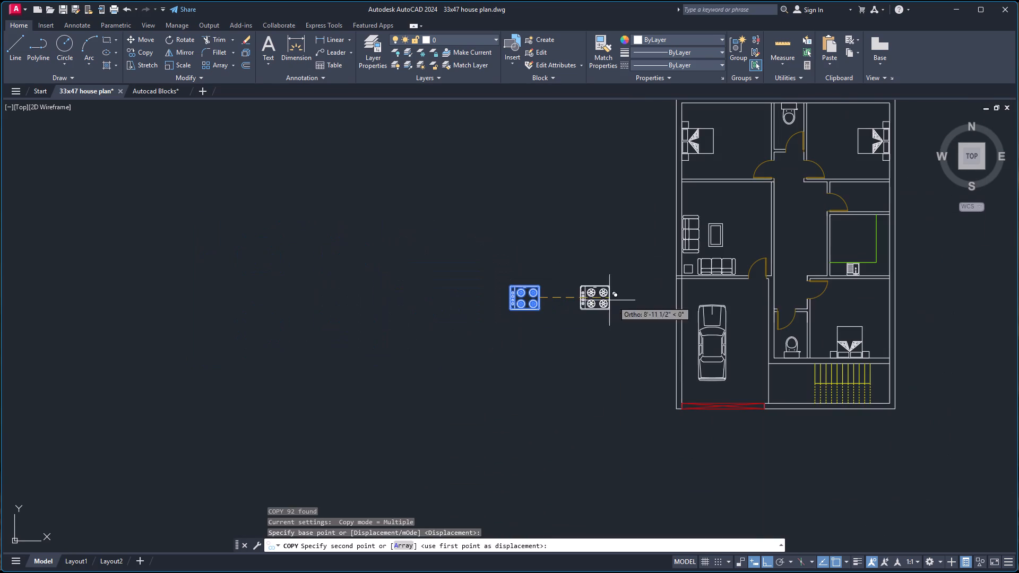
scroll(818, 277, "up", 2)
scroll(892, 248, "down", 4)
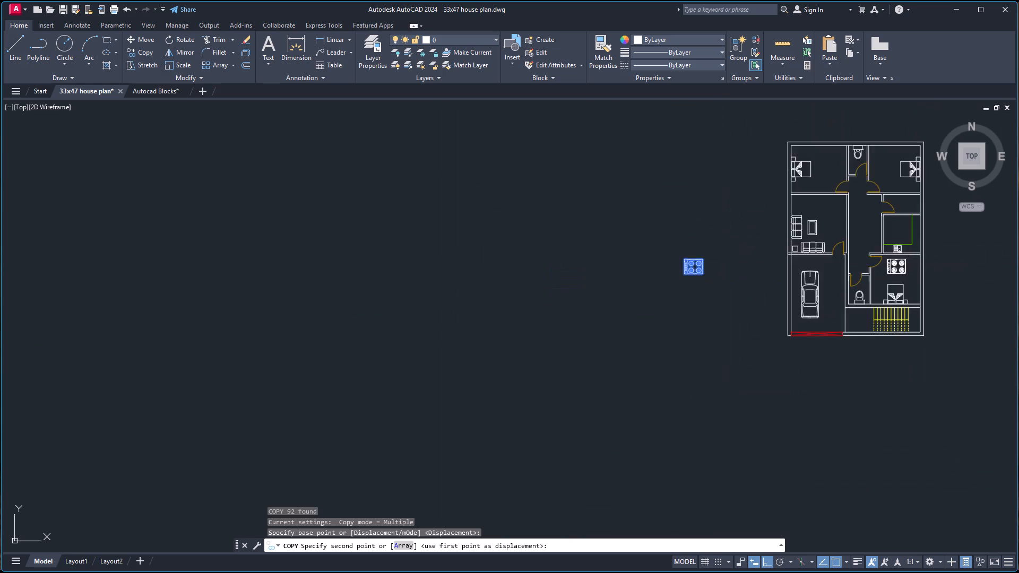
scroll(923, 231, "up", 5)
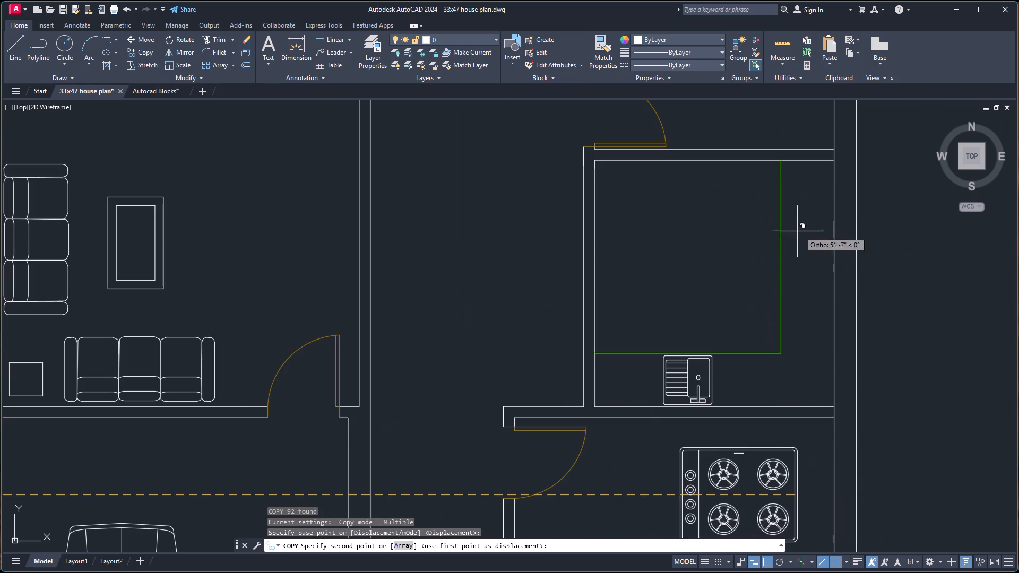
right_click(793, 244)
left_click(827, 302)
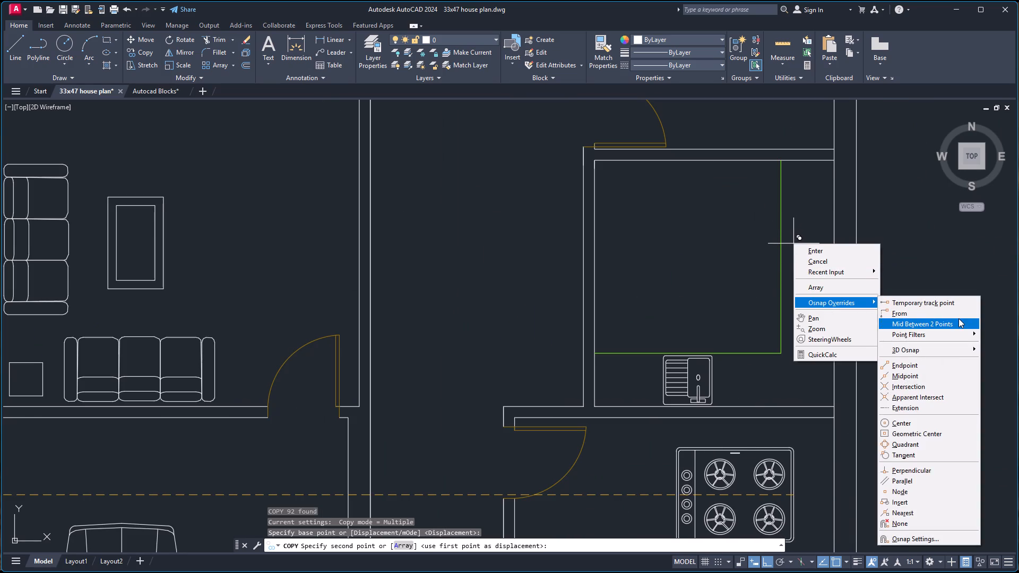
left_click(958, 318)
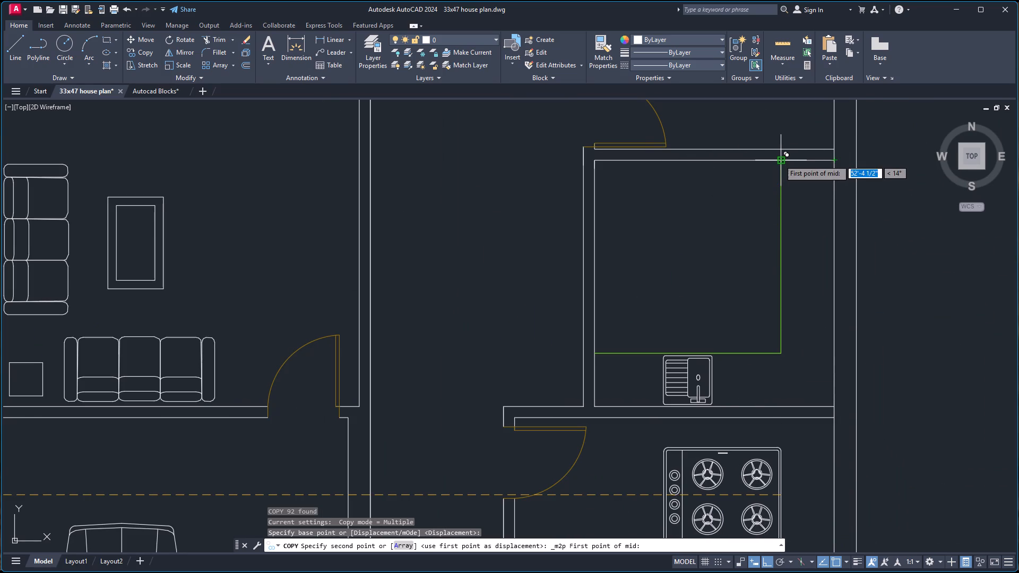
left_click(779, 160)
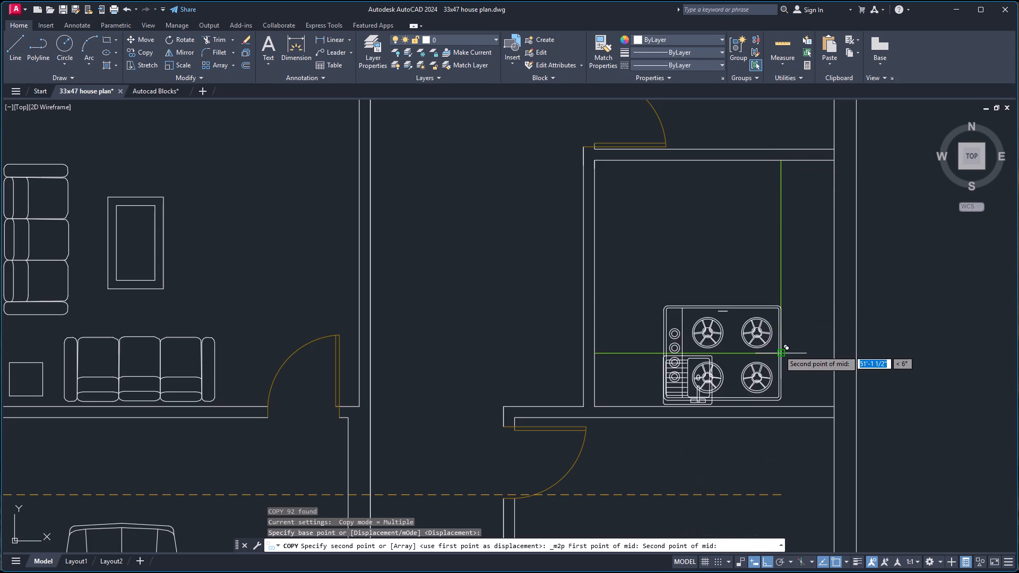
left_click(779, 350)
key("Escape")
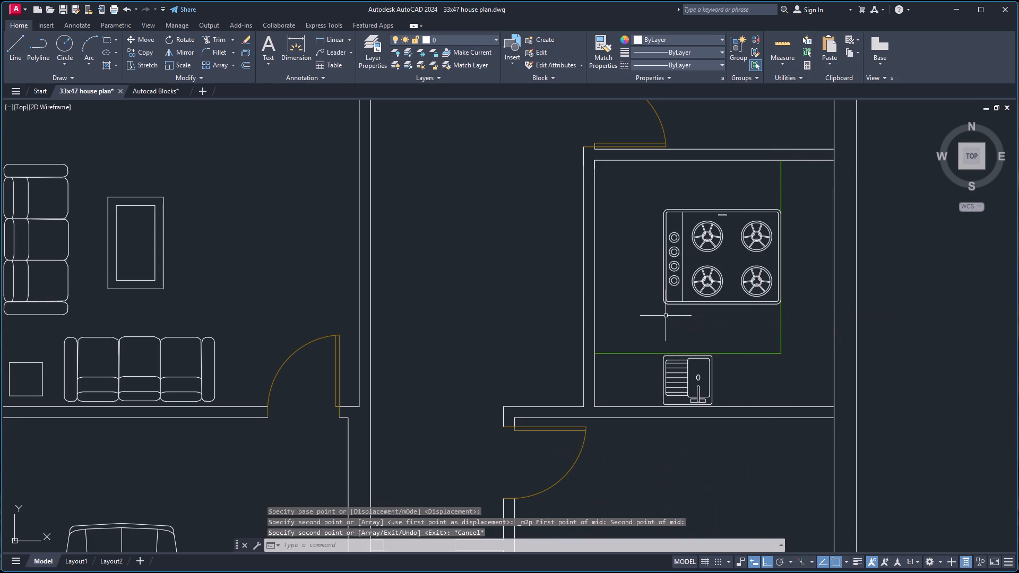
Copy the kitchen cooktop horizontally from its right edge about 1'-11" toward the kitchen's right wall.
left_click(720, 277)
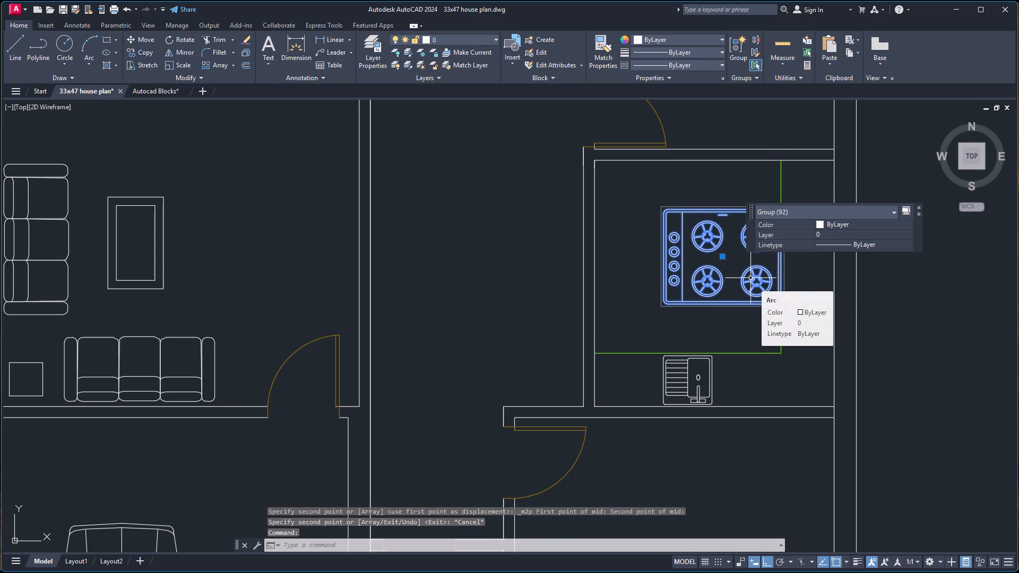
type("co")
key("Return")
scroll(772, 239, "up", 3)
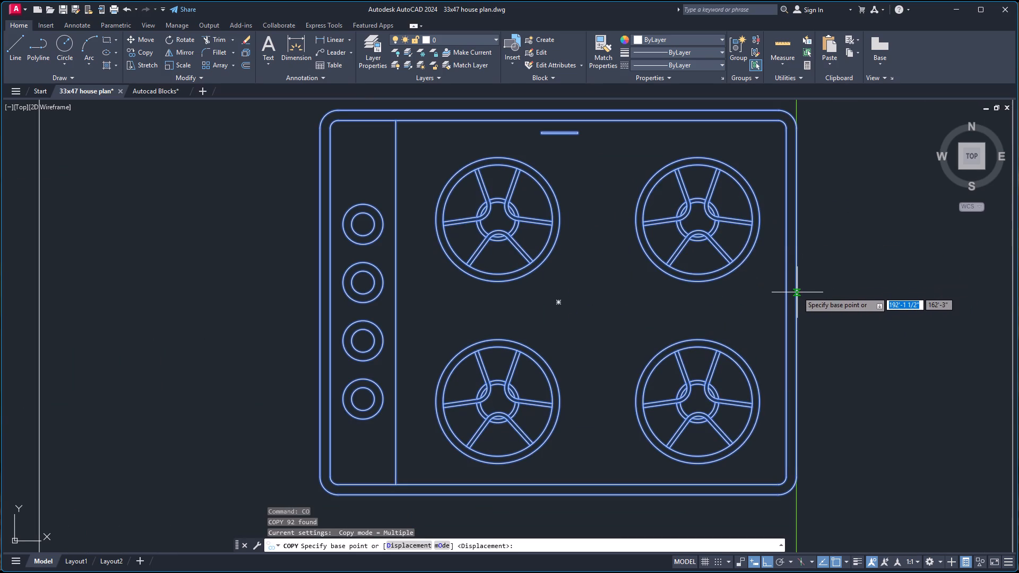
scroll(796, 272, "up", 3)
scroll(798, 272, "down", 2)
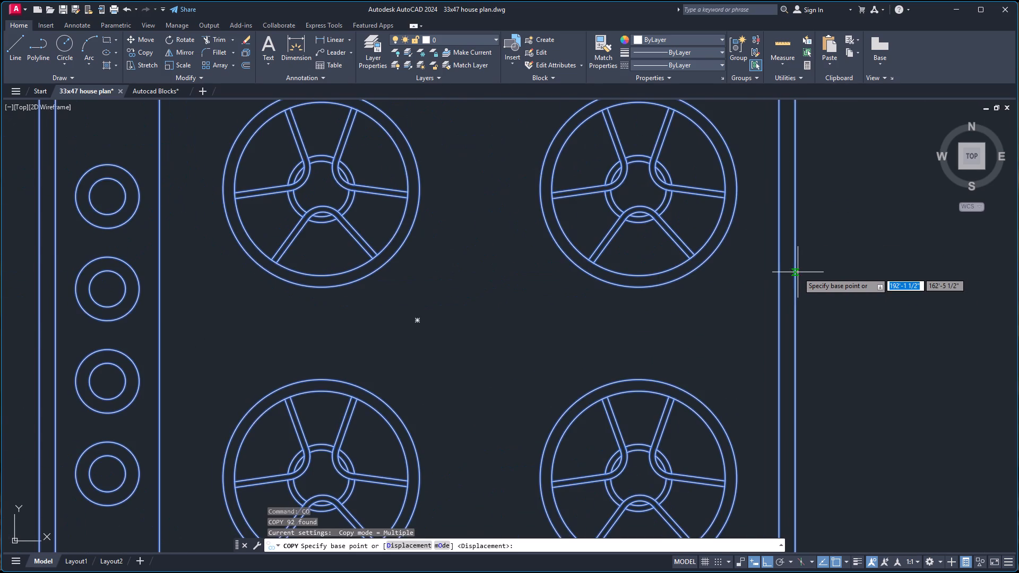
left_click(793, 309)
scroll(824, 305, "down", 1)
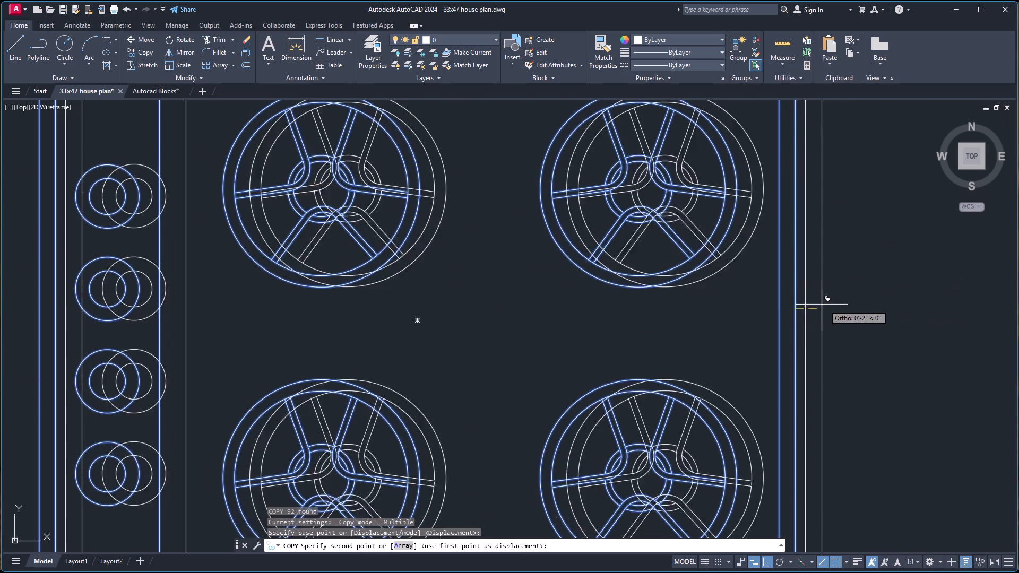
scroll(824, 305, "down", 2)
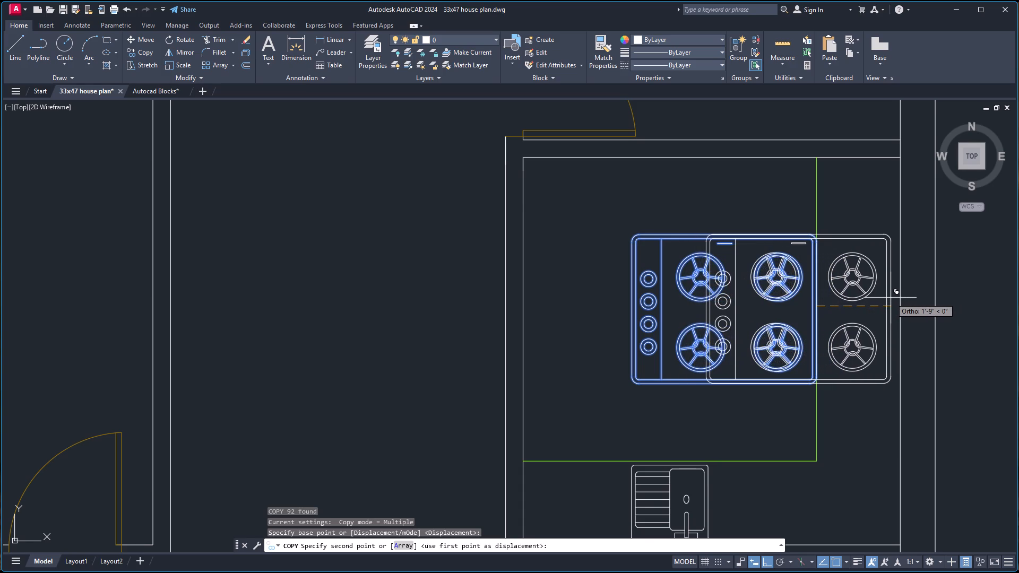
scroll(891, 298, "up", 3)
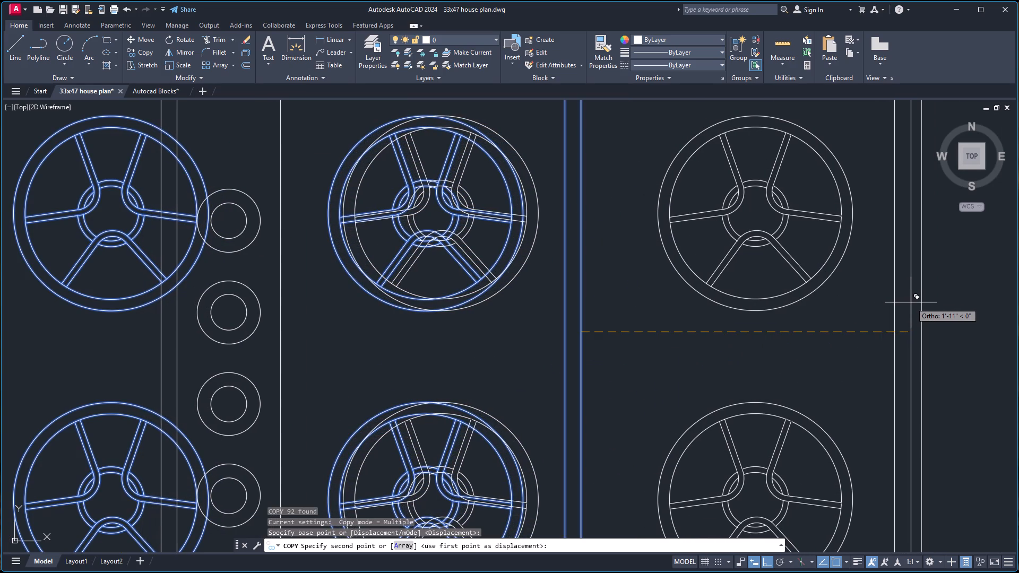
left_click(911, 302)
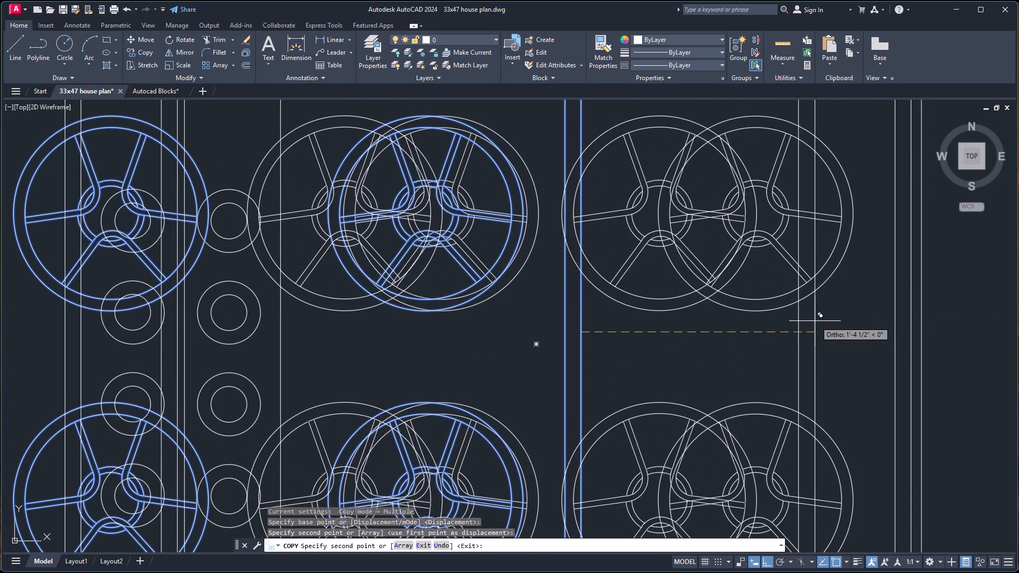
key("Escape")
Erase the original kitchen cooktop on the room side of the vertical green counter line.
scroll(828, 317, "down", 3)
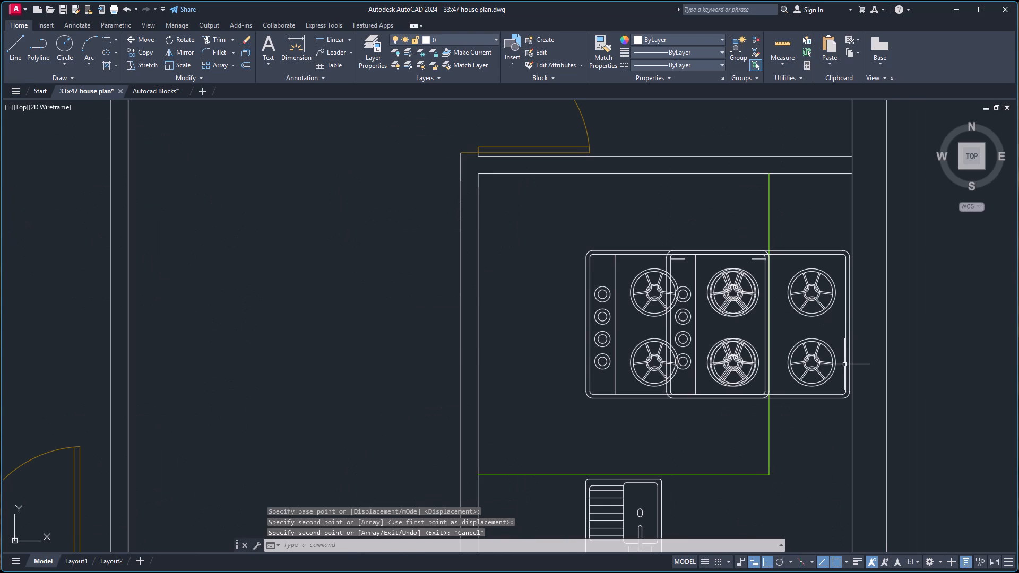
left_click(589, 340)
key("Delete")
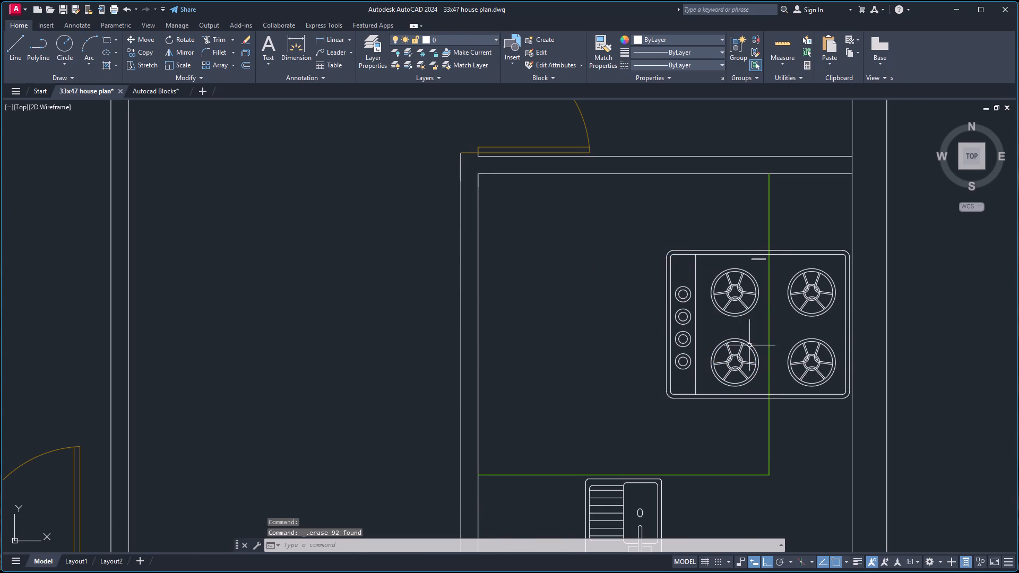
Scale the remaining kitchen cooktop down about its right edge midpoint so it fits between the green counter line and the wall.
left_click(846, 332)
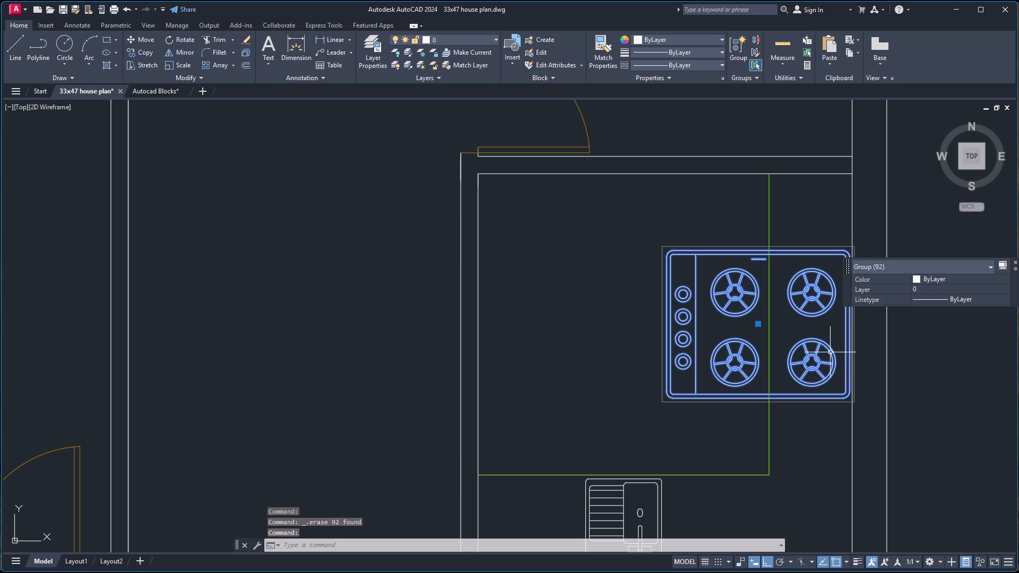
key("s")
key("c")
key("Return")
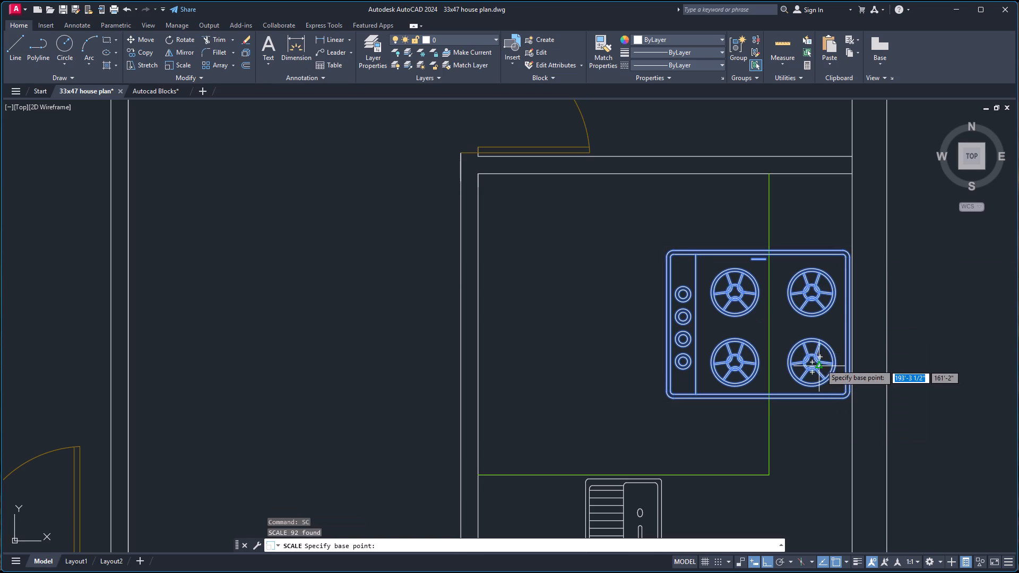
scroll(845, 316, "up", 3)
left_click(850, 326)
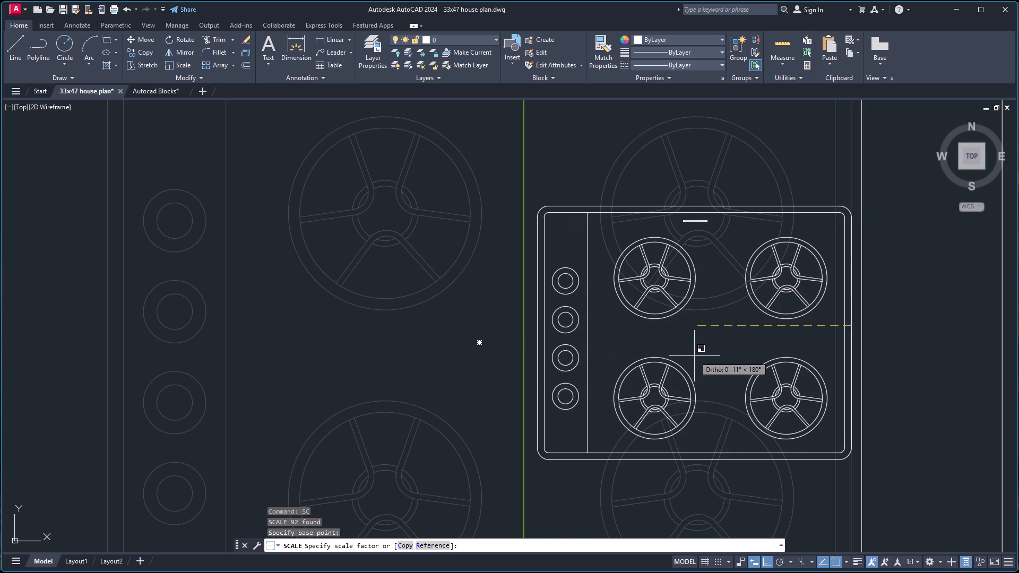
left_click(694, 356)
Erase the spare cooktop group lying outside the house plan.
scroll(755, 342, "down", 3)
scroll(826, 345, "down", 1)
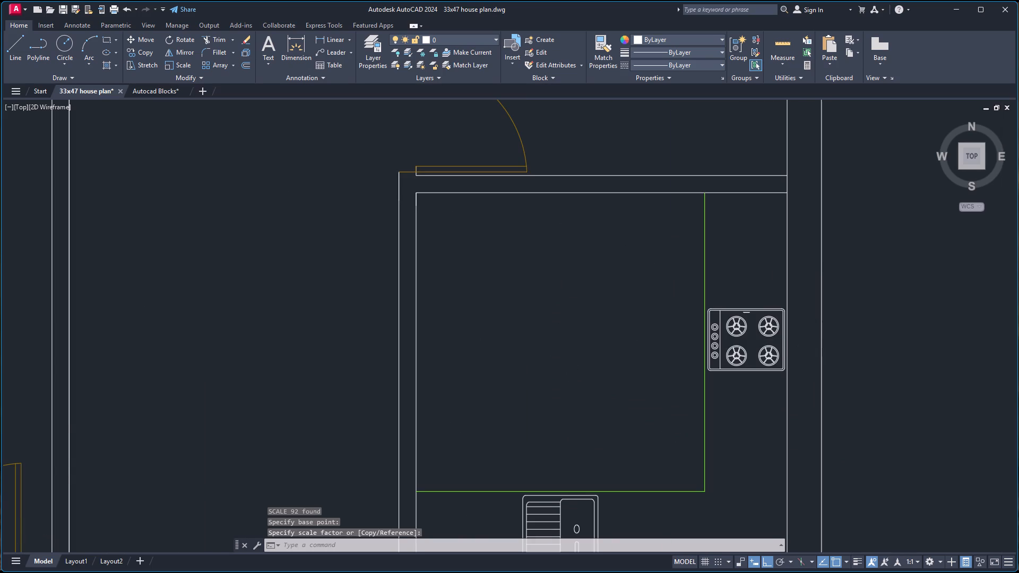
scroll(826, 345, "down", 1)
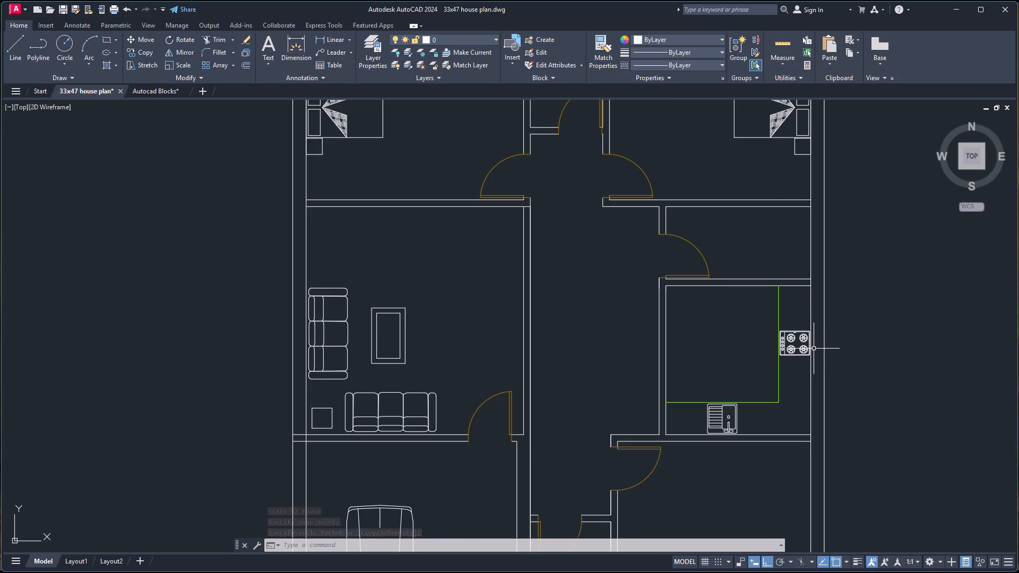
scroll(814, 349, "down", 3)
scroll(780, 458, "up", 1)
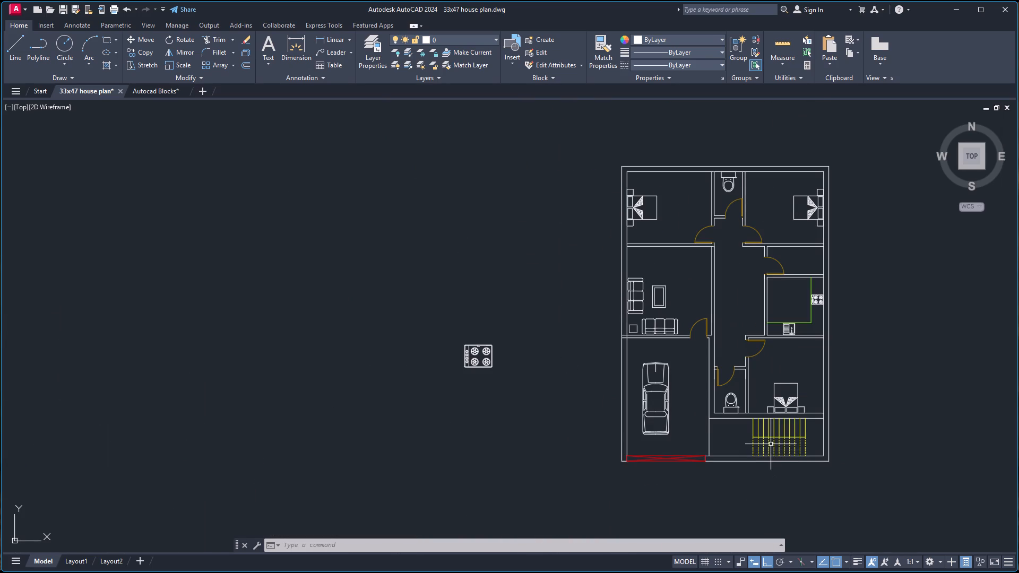
left_click(443, 296)
left_click(514, 414)
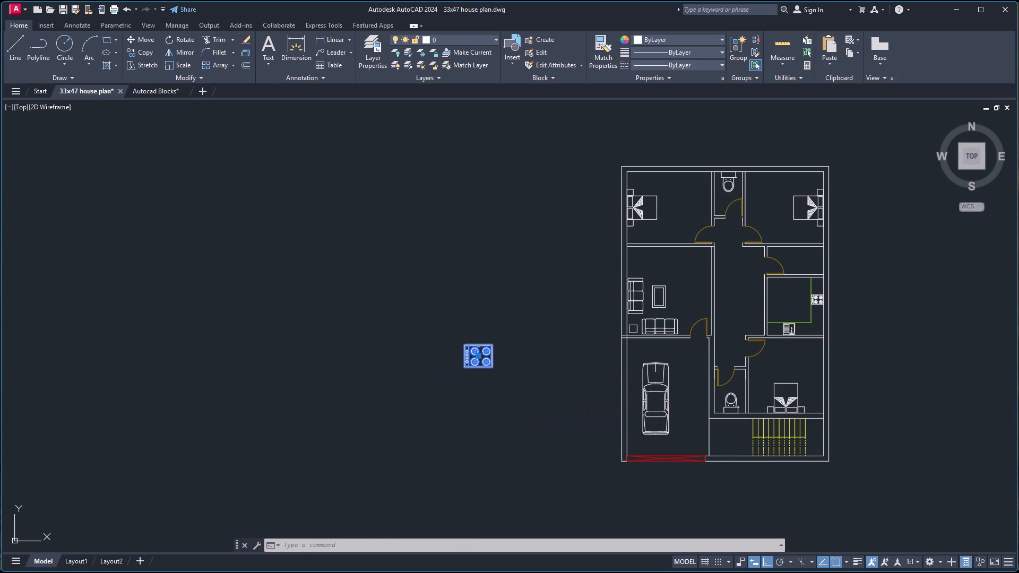
key("Delete")
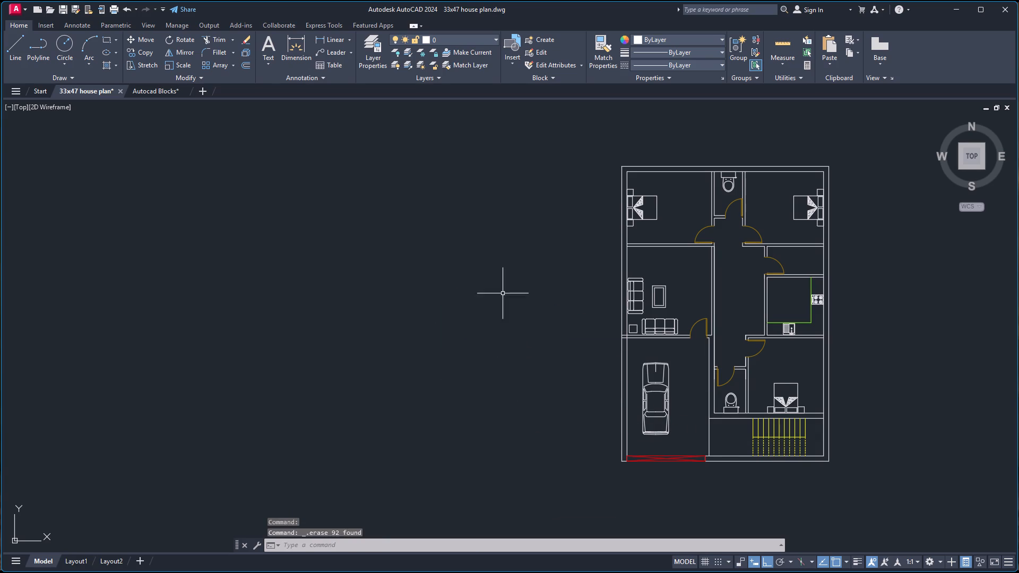
Create a new layer named Wardrobe and assign it index color 202.
left_click(373, 49)
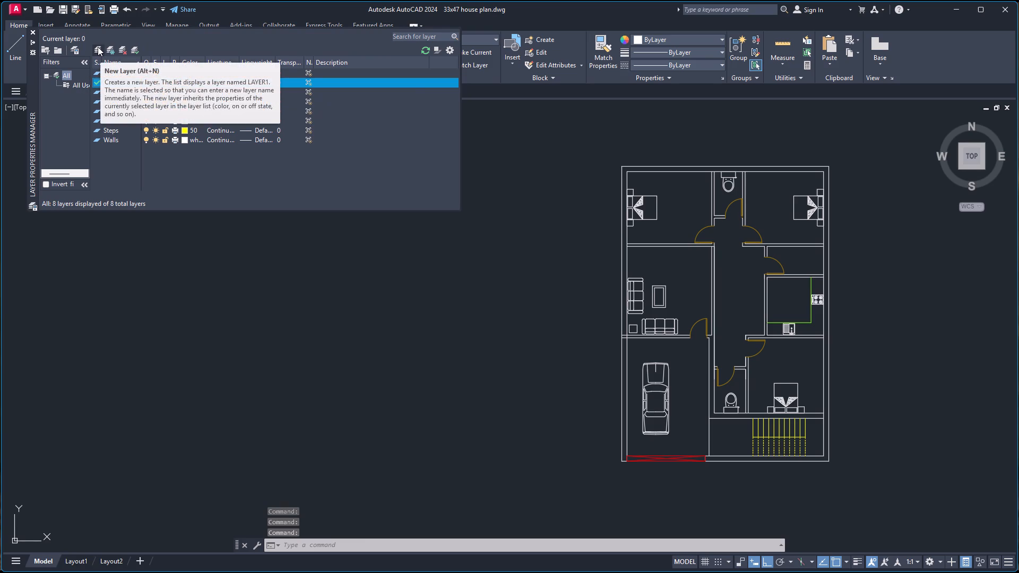
left_click(98, 47)
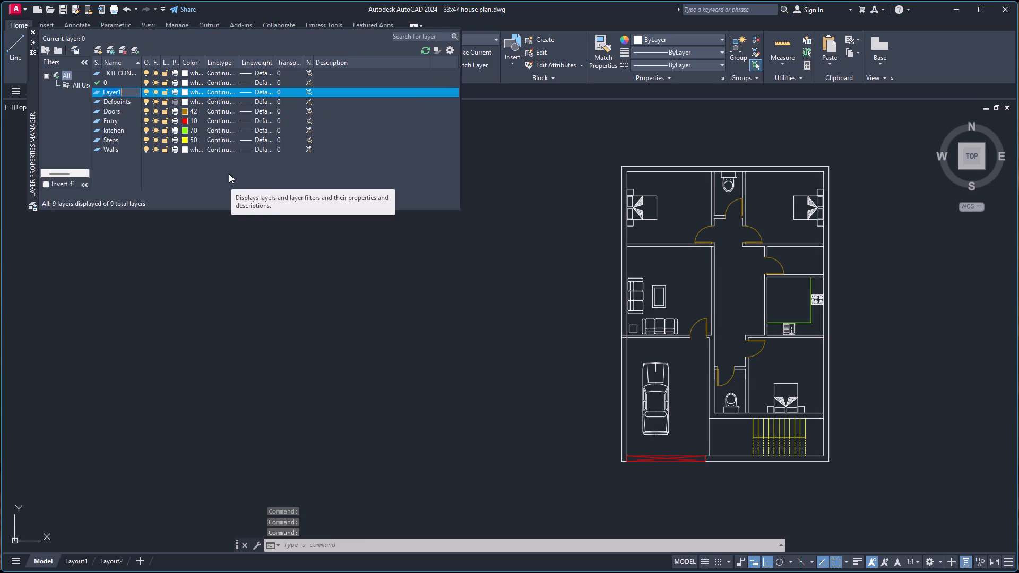
type("War")
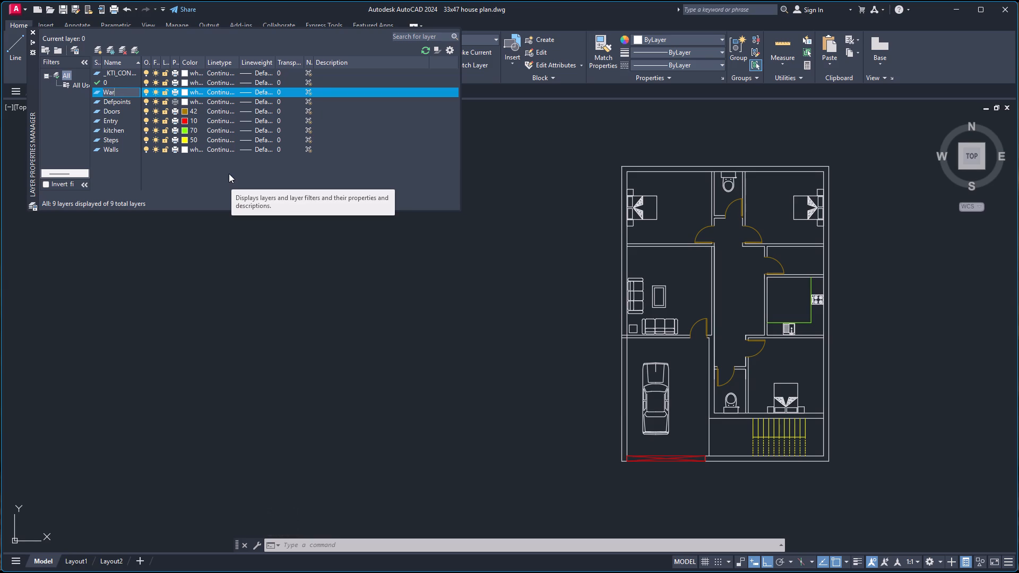
type("drobe")
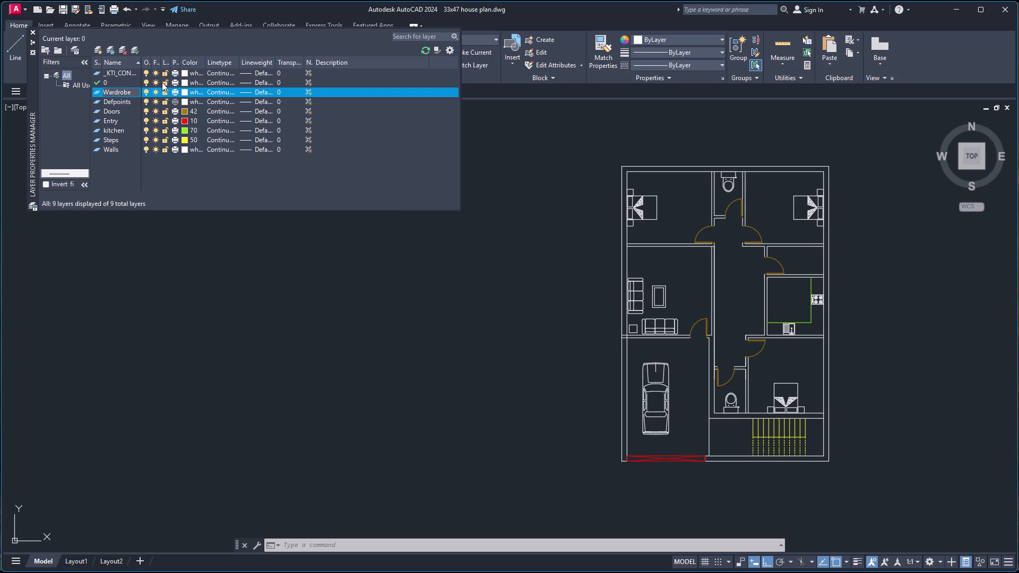
left_click(186, 90)
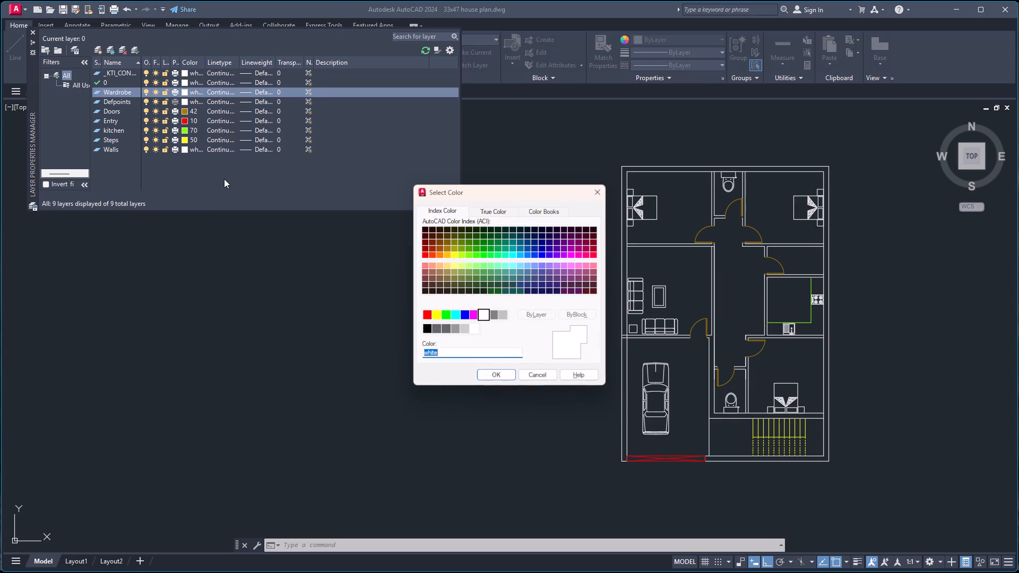
left_click(462, 256)
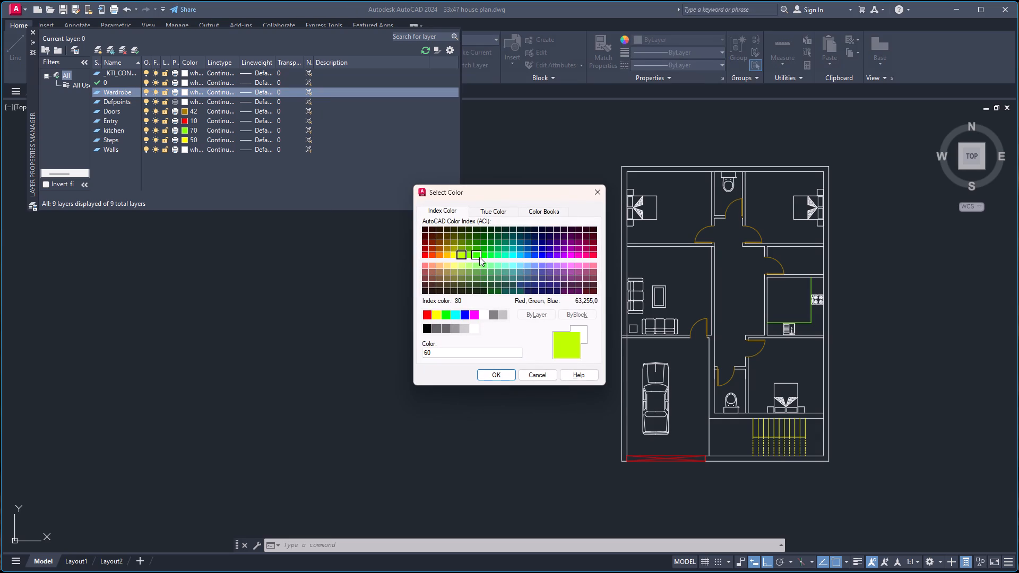
left_click(520, 256)
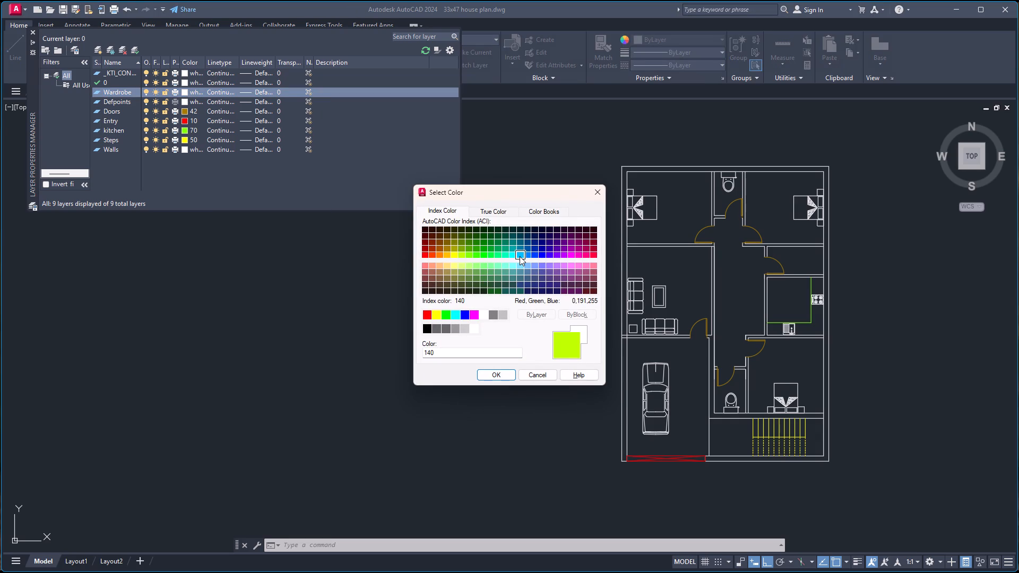
left_click(532, 247)
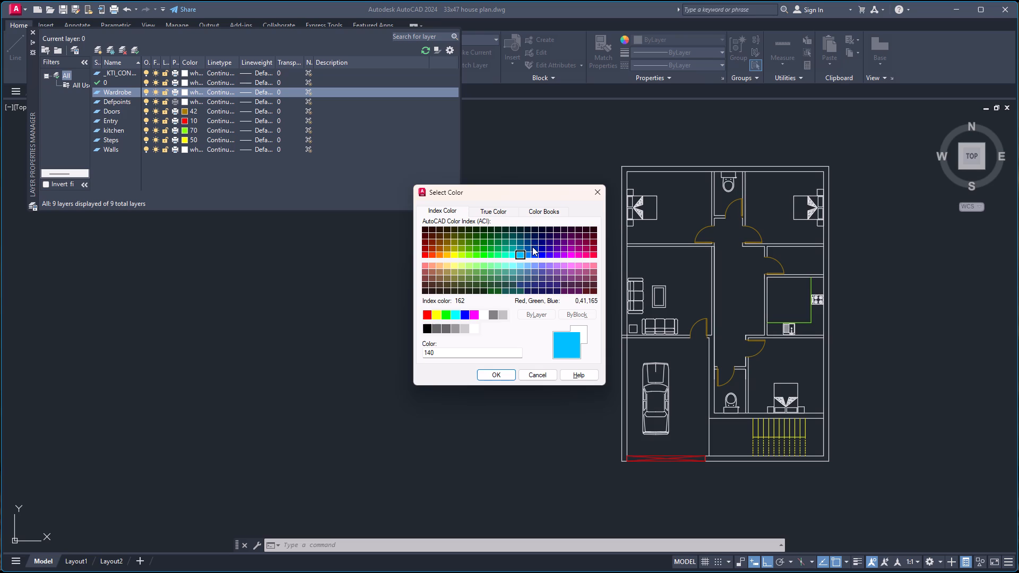
left_click(563, 248)
left_click(495, 376)
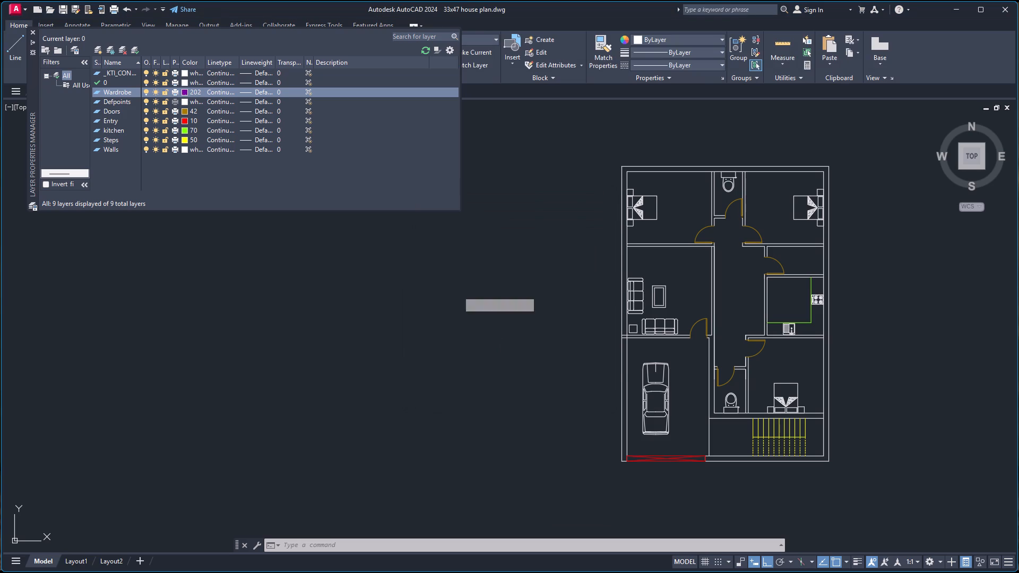
Make the Wardrobe layer current and collapse the layer manager.
double_click(114, 91)
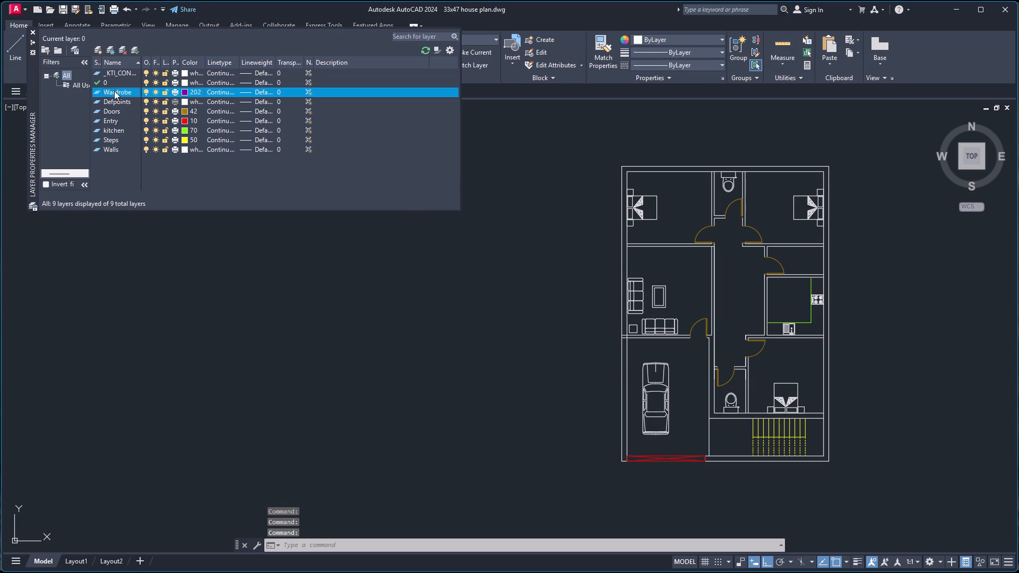
left_click(32, 40)
left_click(32, 40)
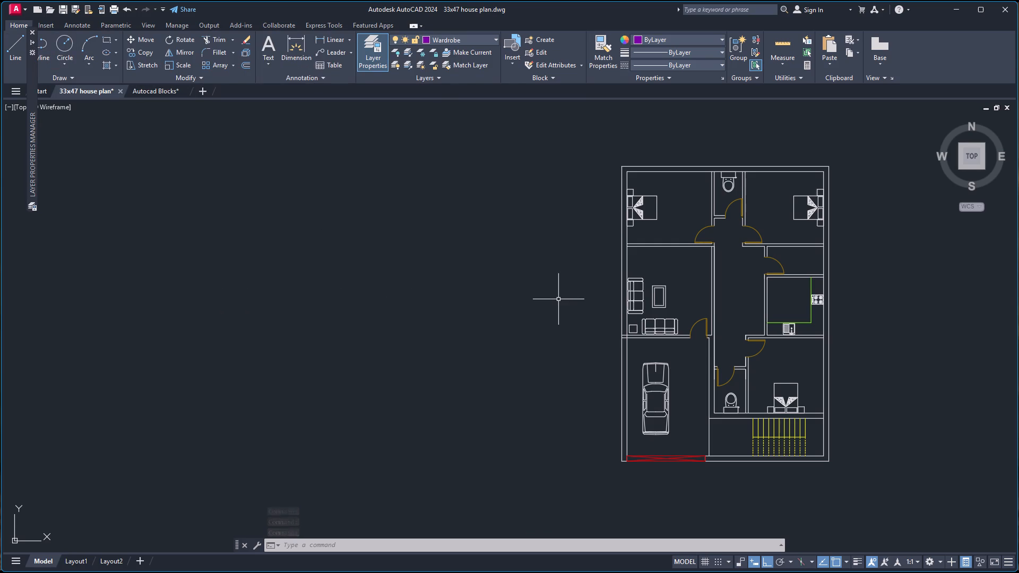
Draw a wardrobe rectangle about 5'-10 1/2" by 1'-11 1/2" in the bedroom below the kitchen, just under its upper wall.
key("r")
key("e")
key("c")
key("Return")
scroll(784, 386, "up", 3)
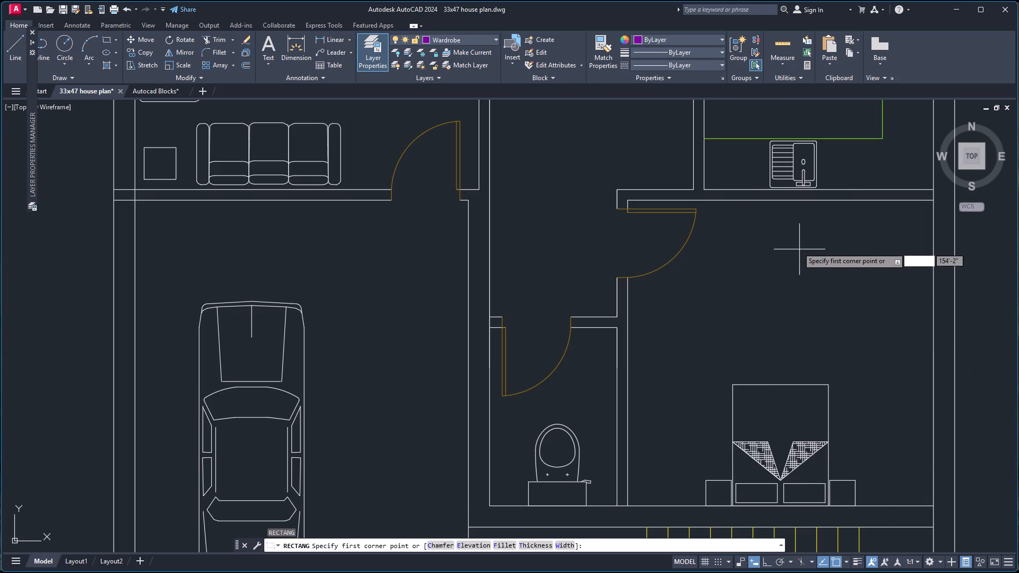
left_click(777, 209)
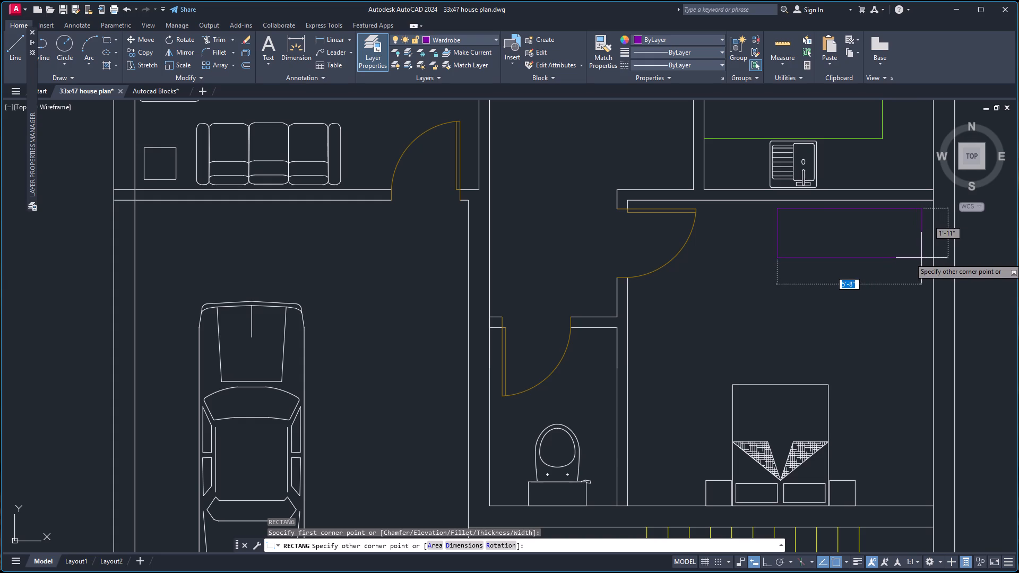
scroll(921, 258, "up", 1)
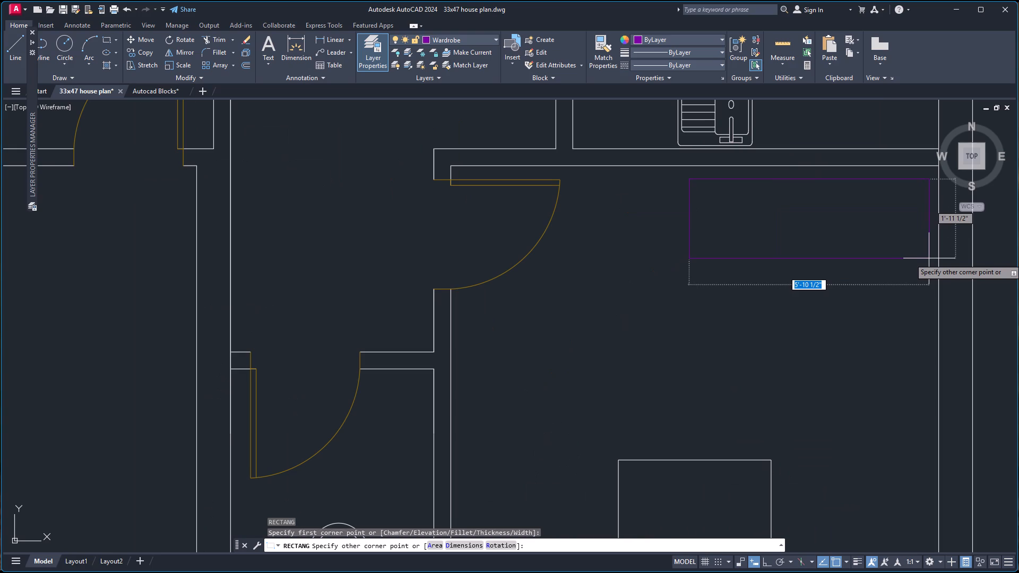
left_click(929, 258)
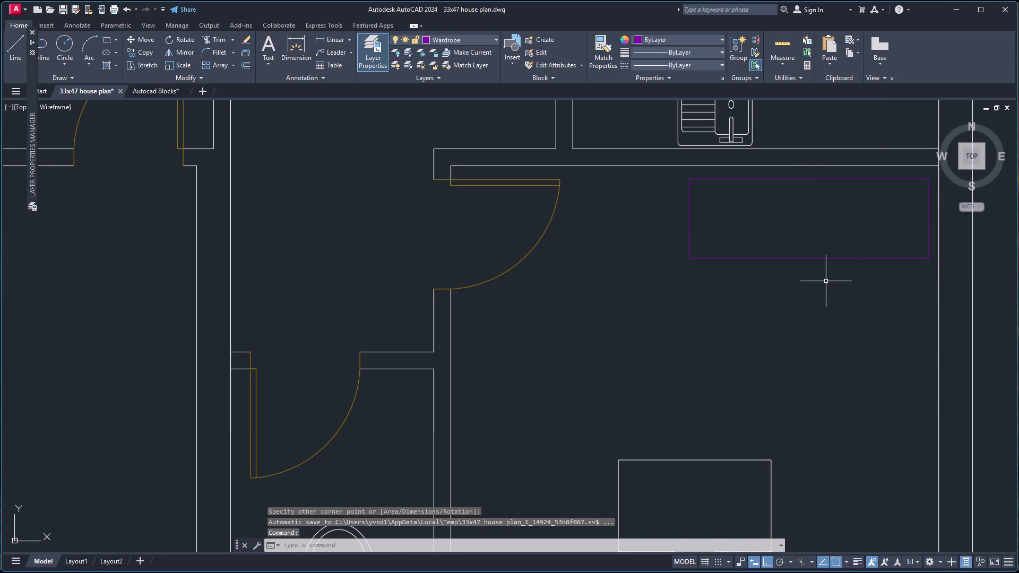
Draw a horizontal centre line across the wardrobe rectangle between the midpoints of its two short sides.
key("l")
key("Return")
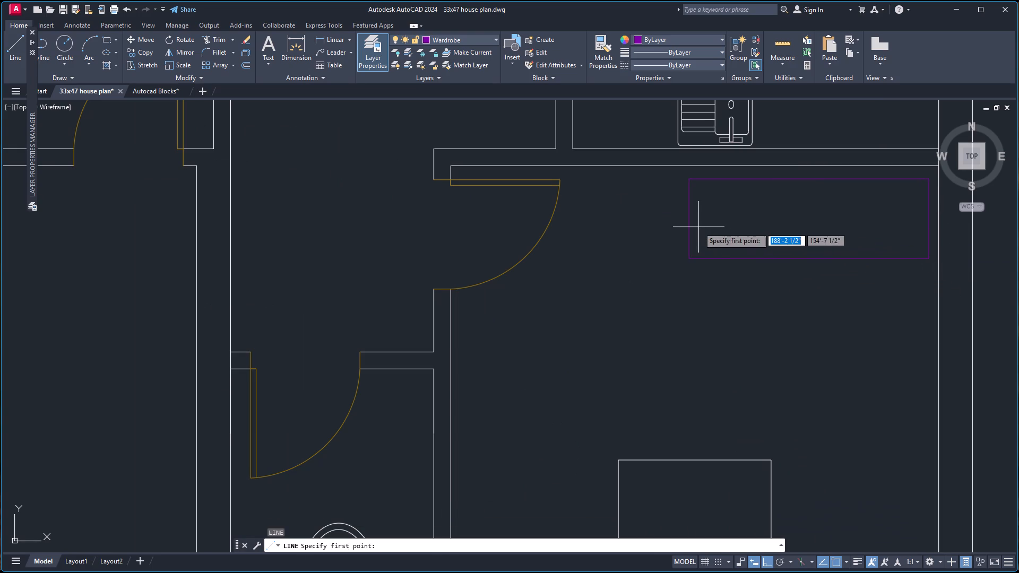
left_click(686, 220)
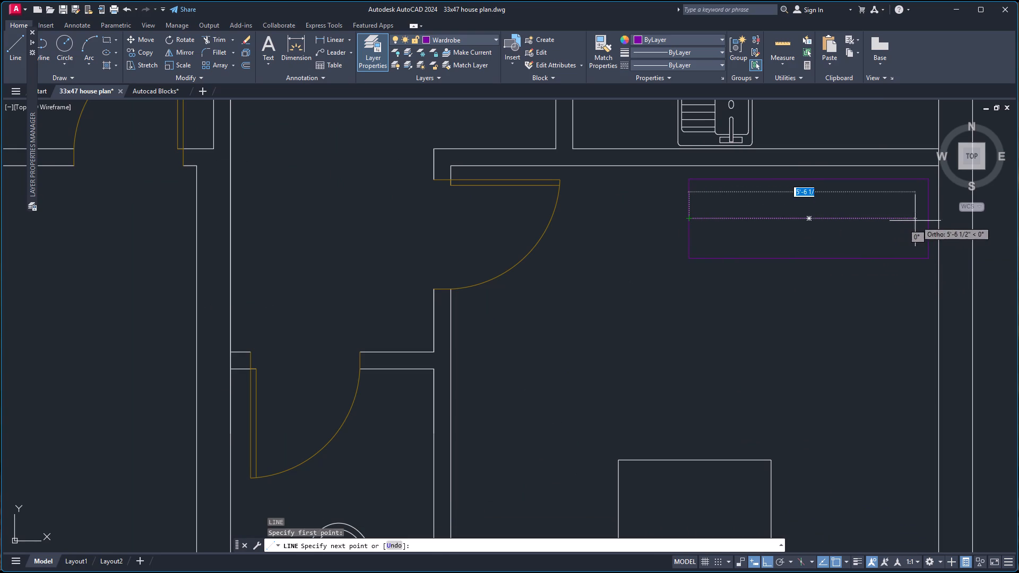
left_click(927, 221)
key("space")
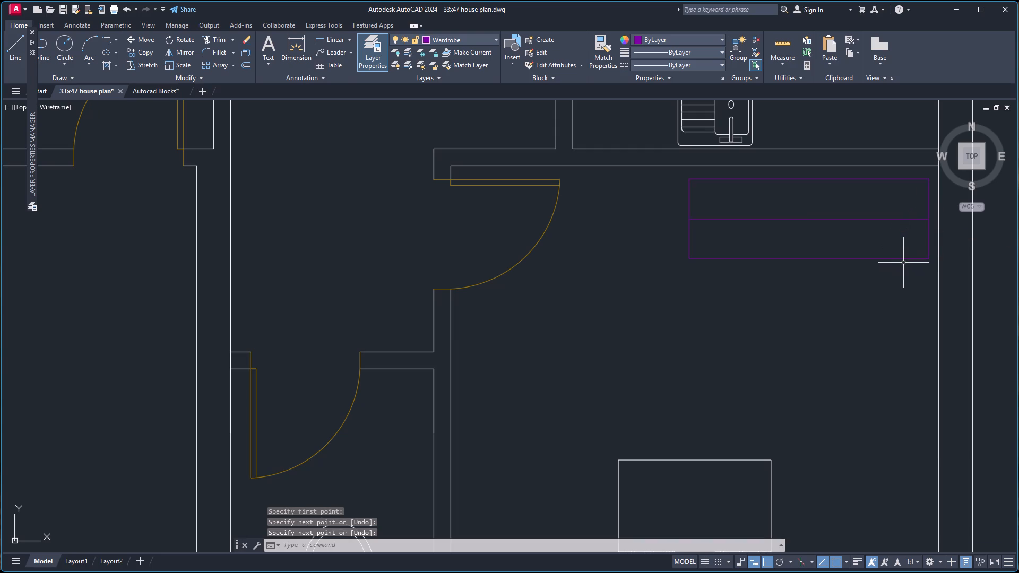
Copy the wardrobe's centre line upward from its midpoint as an array of 4 items spaced 3" apart.
left_click(782, 219)
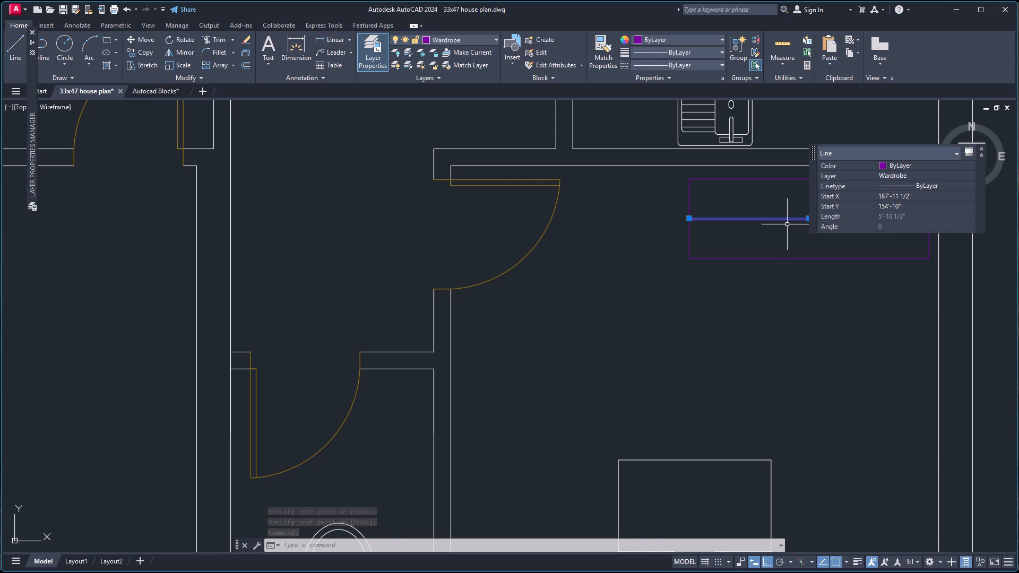
type("co")
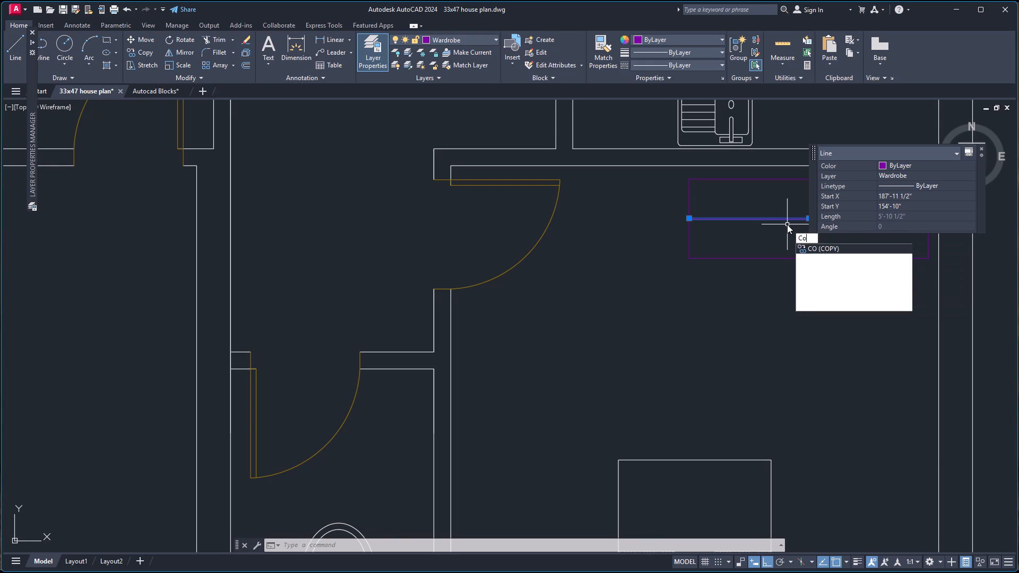
key("Return")
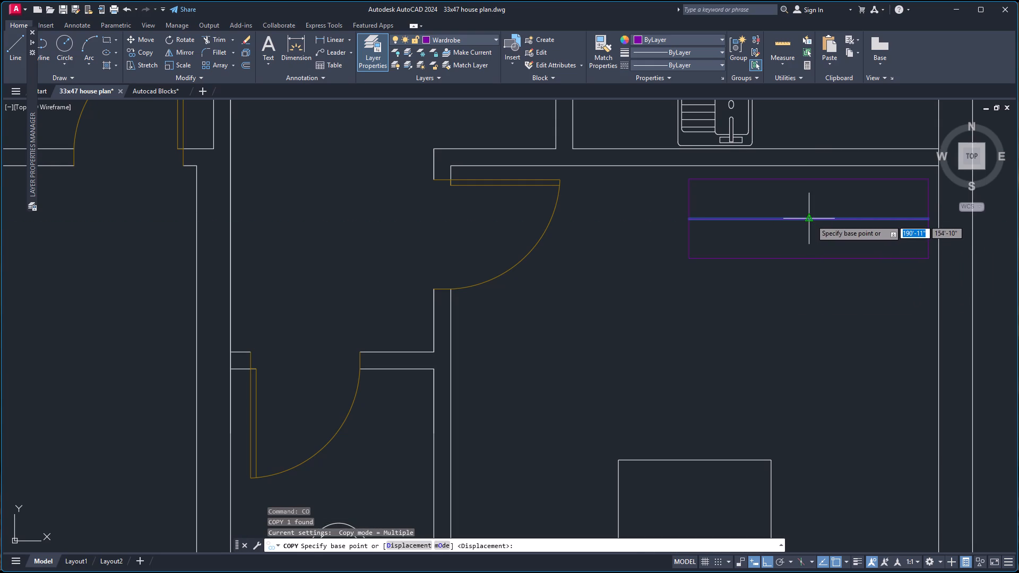
left_click(810, 220)
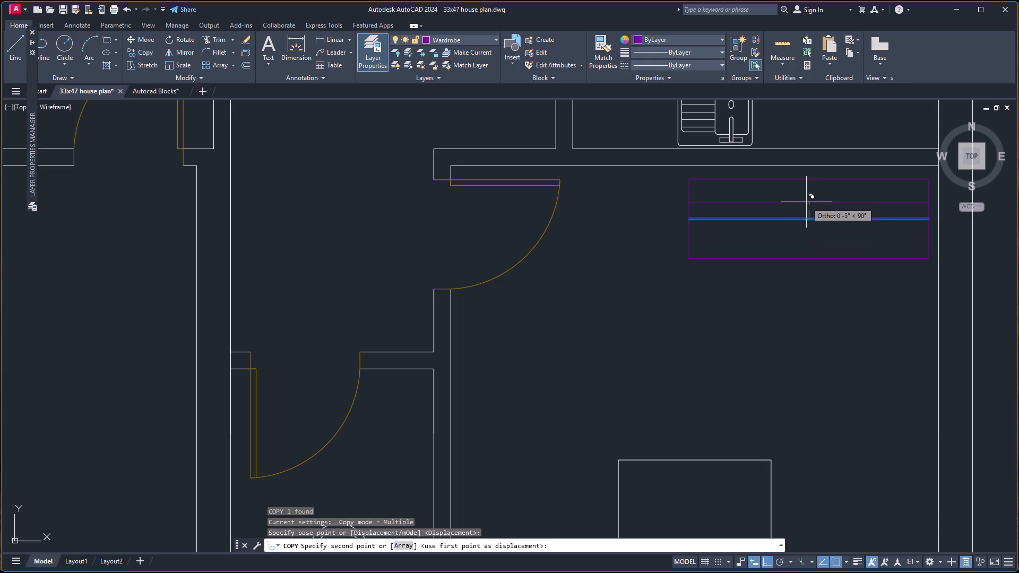
key("a")
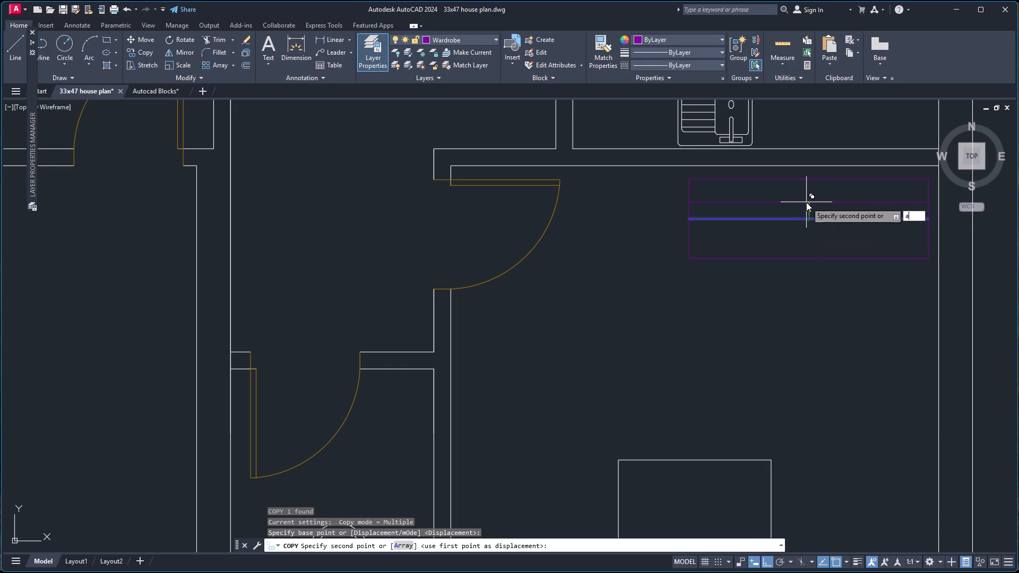
key("Return")
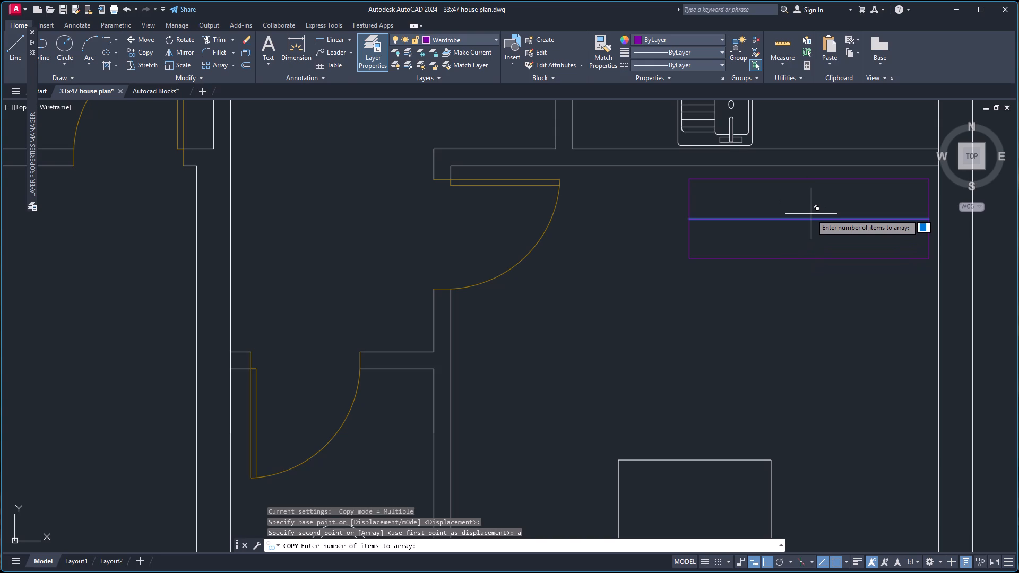
key("4")
key("Return")
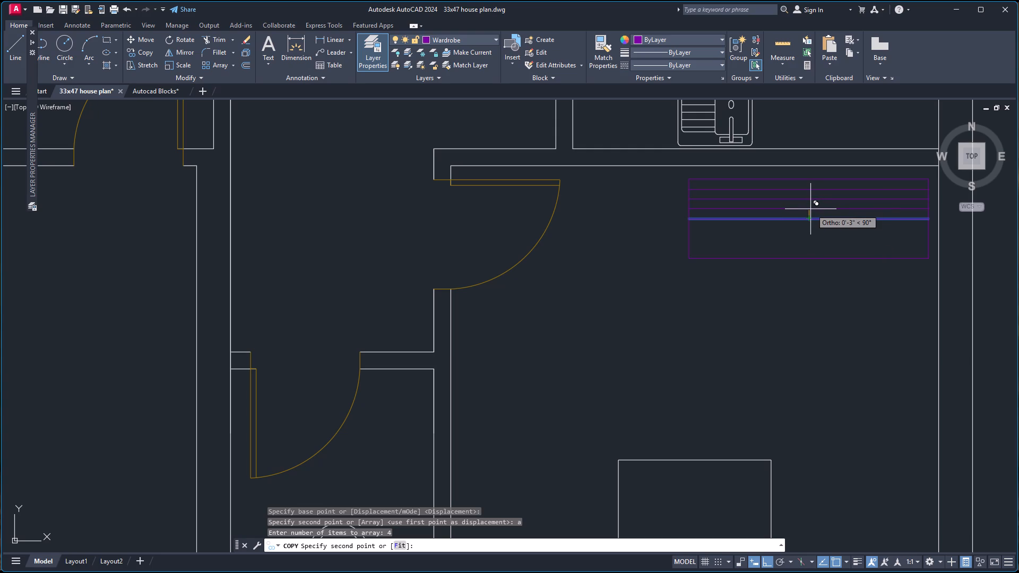
key("3")
key("Return")
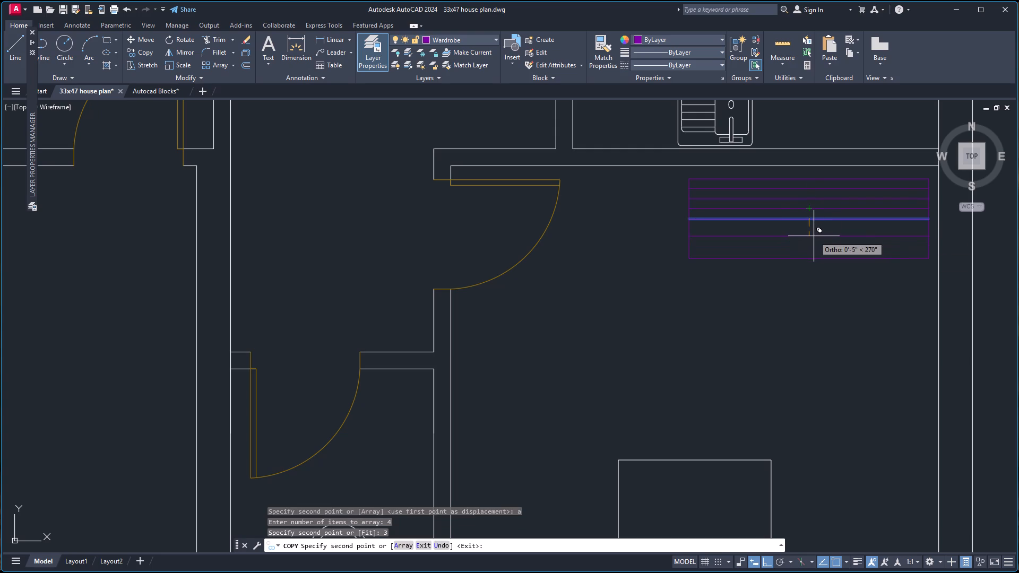
Array the same centre line downward as 4 items spaced 3" apart and finish the copy.
key("a")
key("Return")
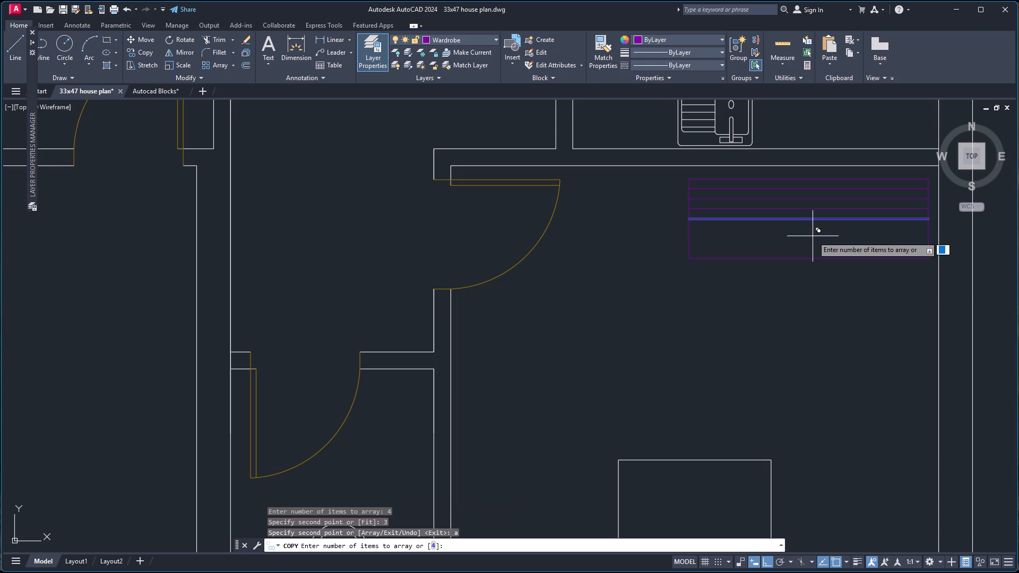
key("4")
key("Return")
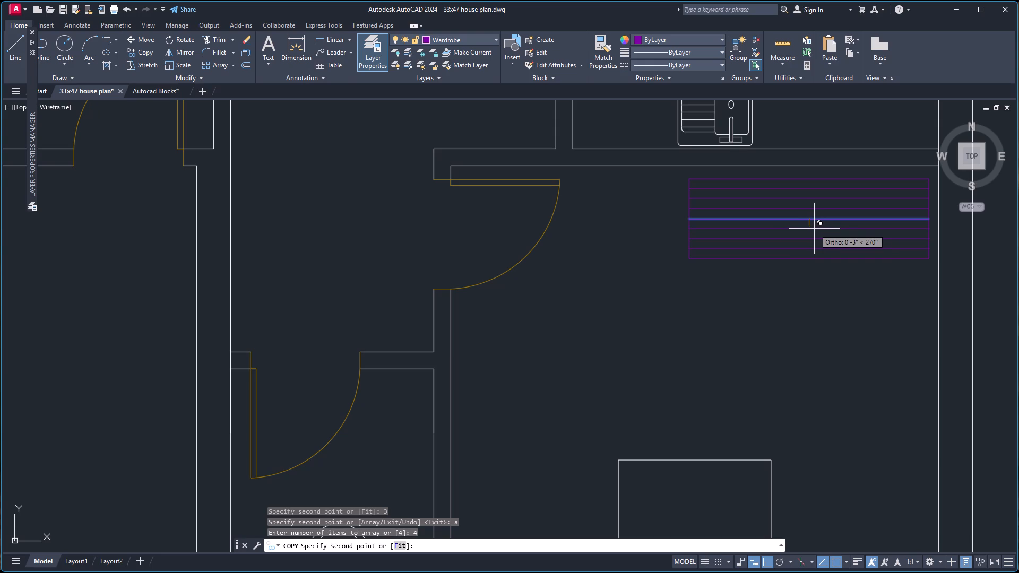
key("3")
key("Return")
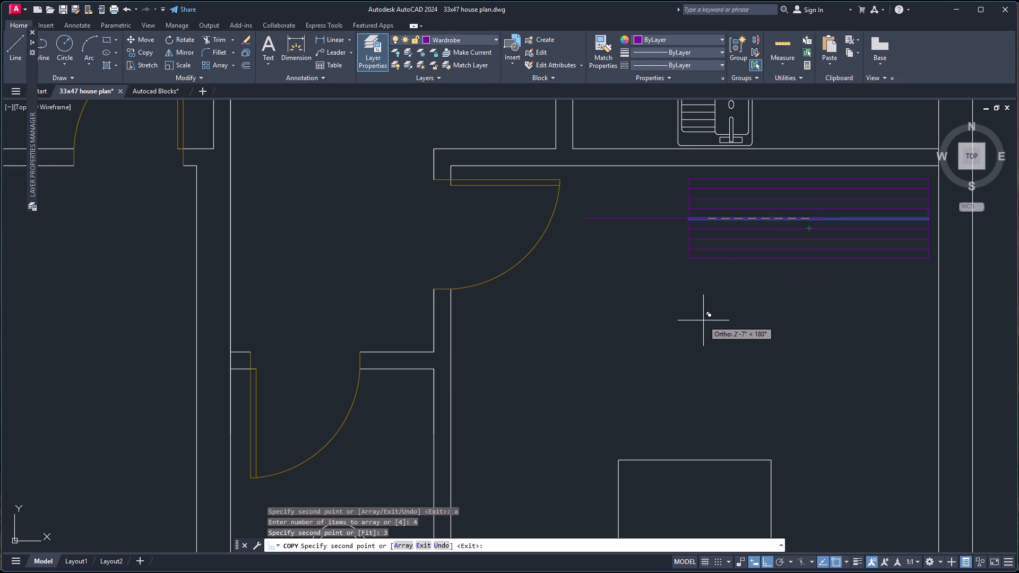
key("Escape")
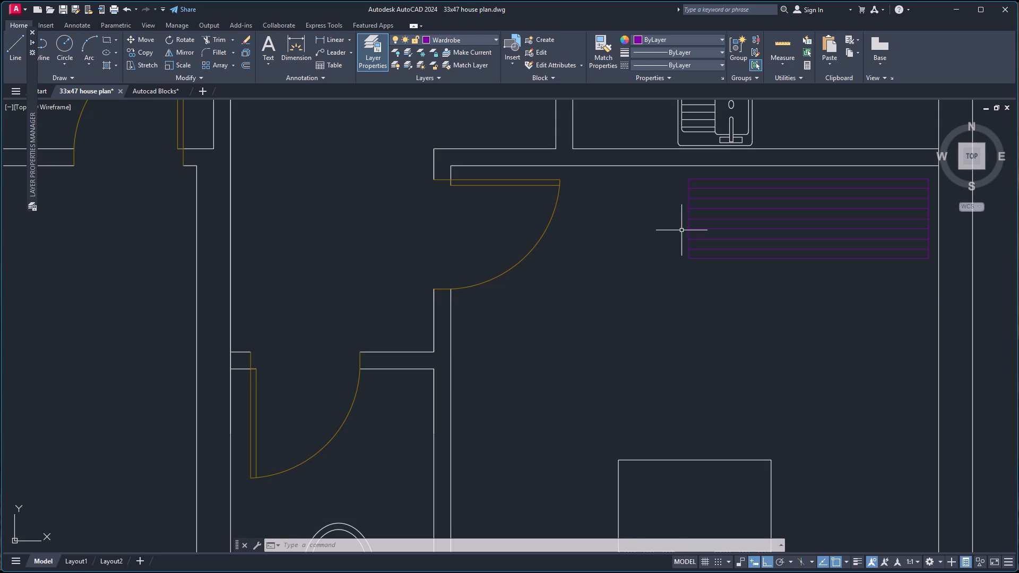
Examine the whole house plan with the wardrobe in place.
scroll(724, 274, "down", 4)
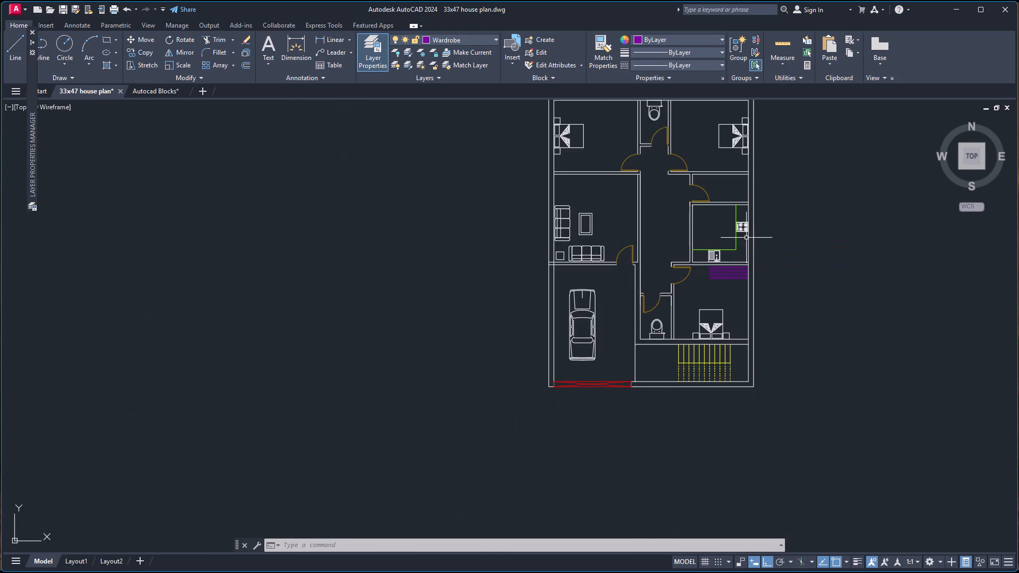
scroll(746, 238, "up", 2)
scroll(746, 241, "down", 3)
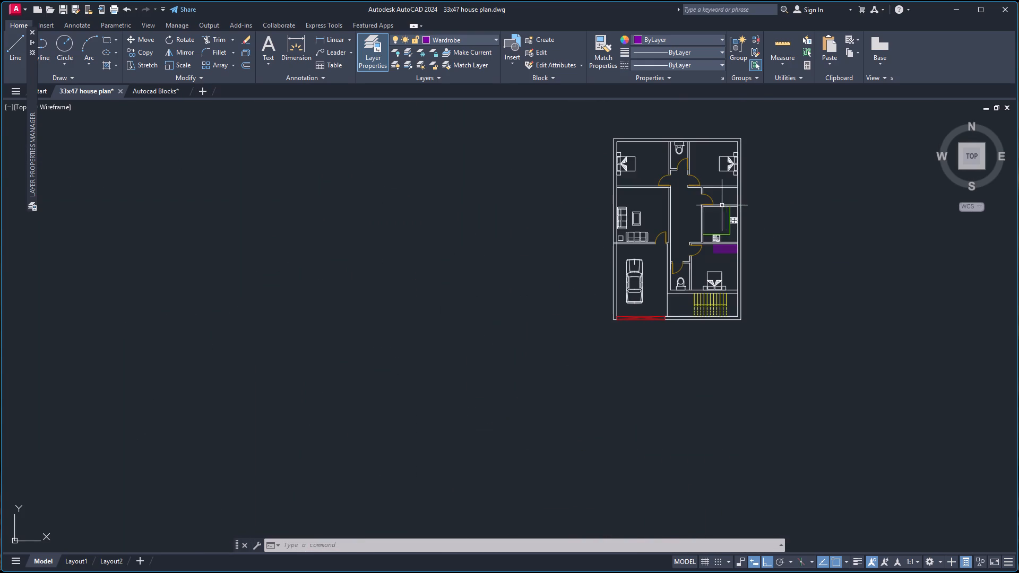
scroll(671, 112, "up", 2)
scroll(697, 227, "down", 1)
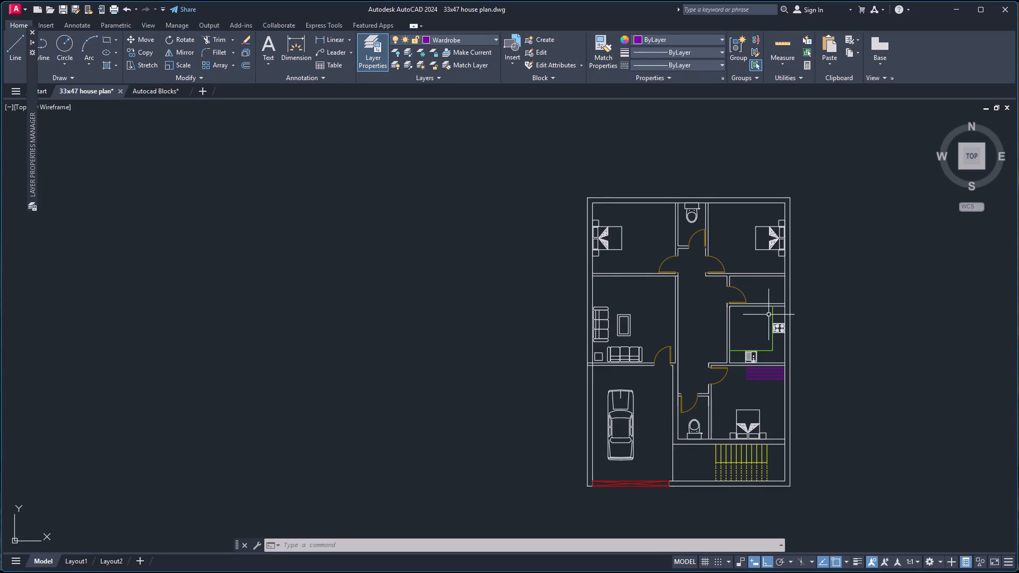
scroll(767, 309, "down", 1)
scroll(897, 348, "up", 2)
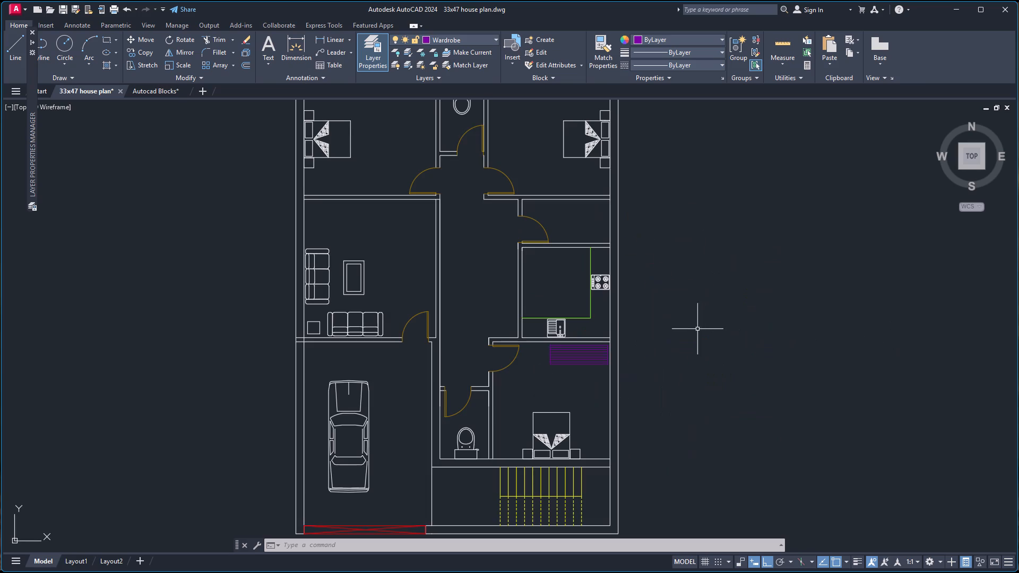
scroll(563, 318, "up", 1)
In the Autocad Blocks drawing, find the curved-front TV unit among the electronics blocks and copy it to the clipboard.
left_click(169, 92)
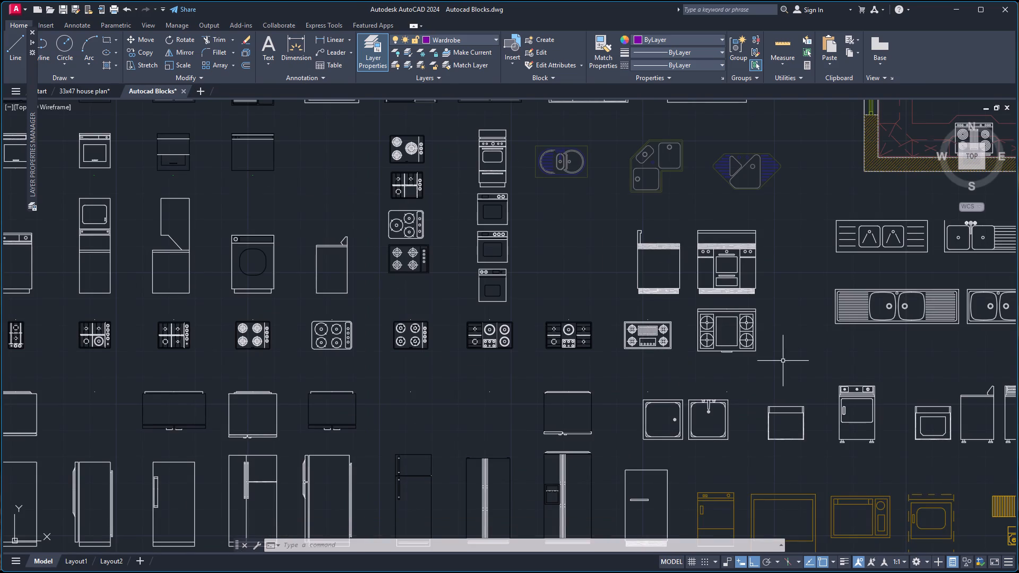
scroll(883, 349, "down", 3)
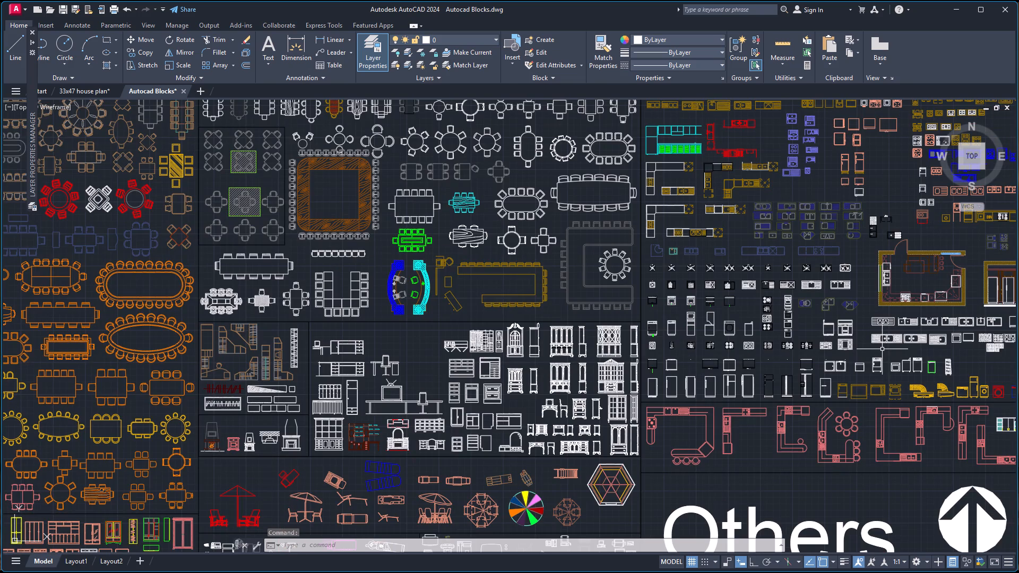
scroll(412, 241, "down", 1)
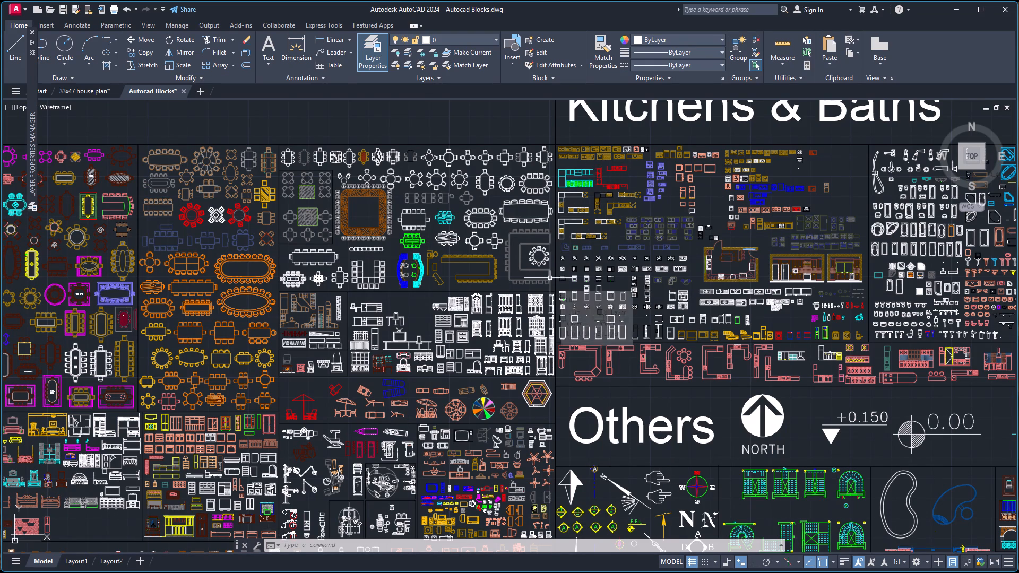
scroll(573, 221, "up", 3)
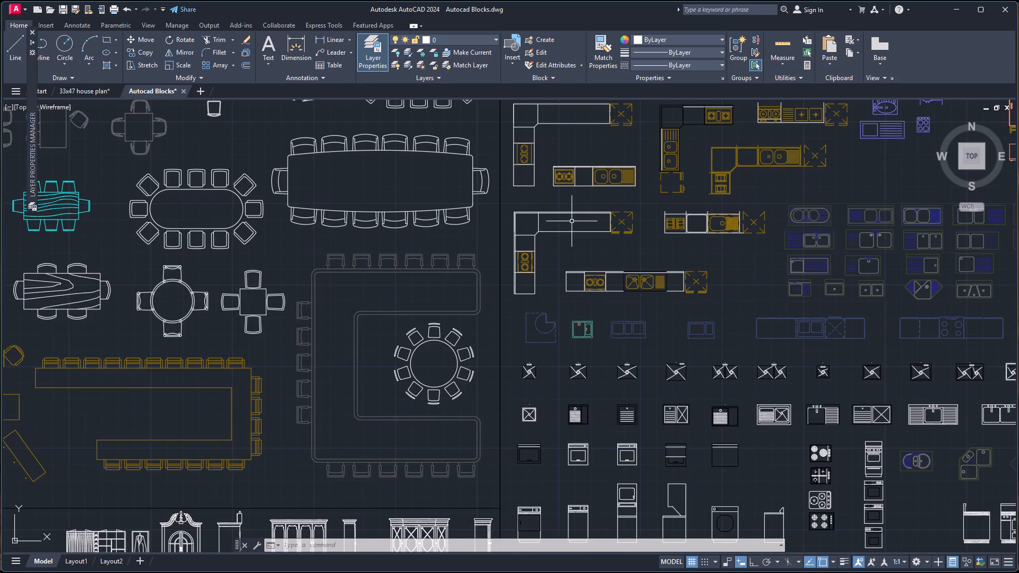
scroll(572, 221, "down", 1)
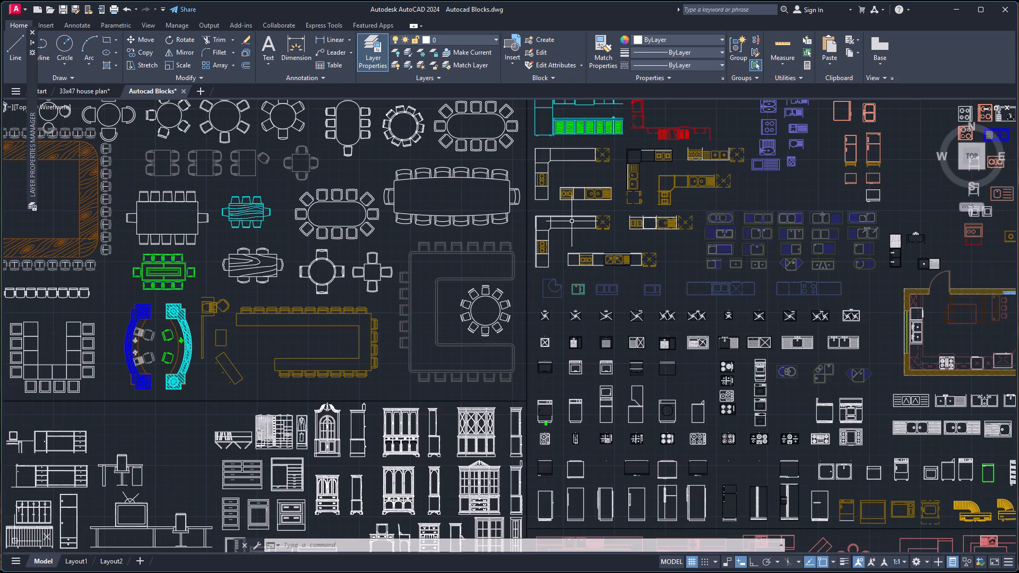
scroll(572, 221, "down", 1)
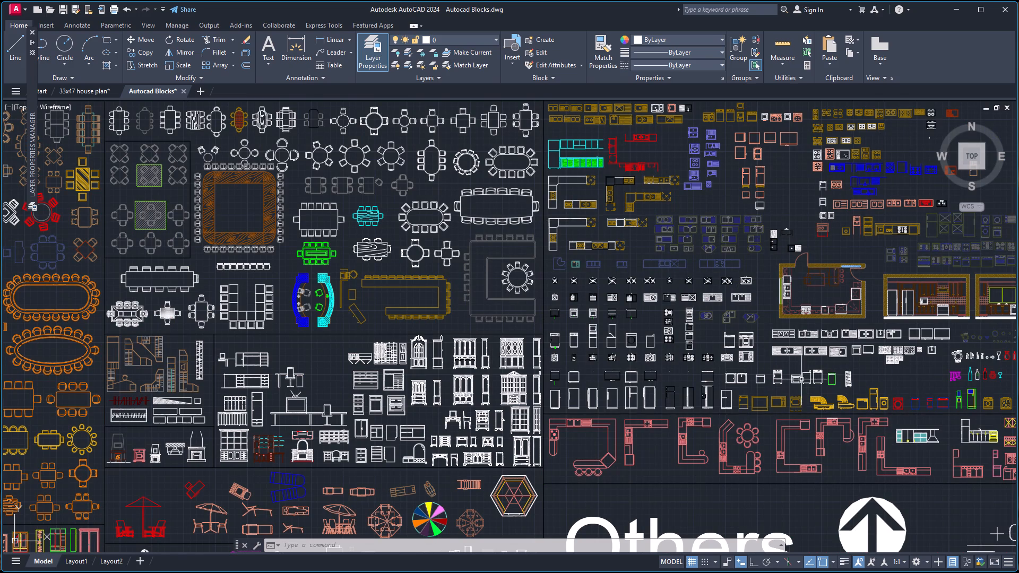
scroll(832, 384, "down", 1)
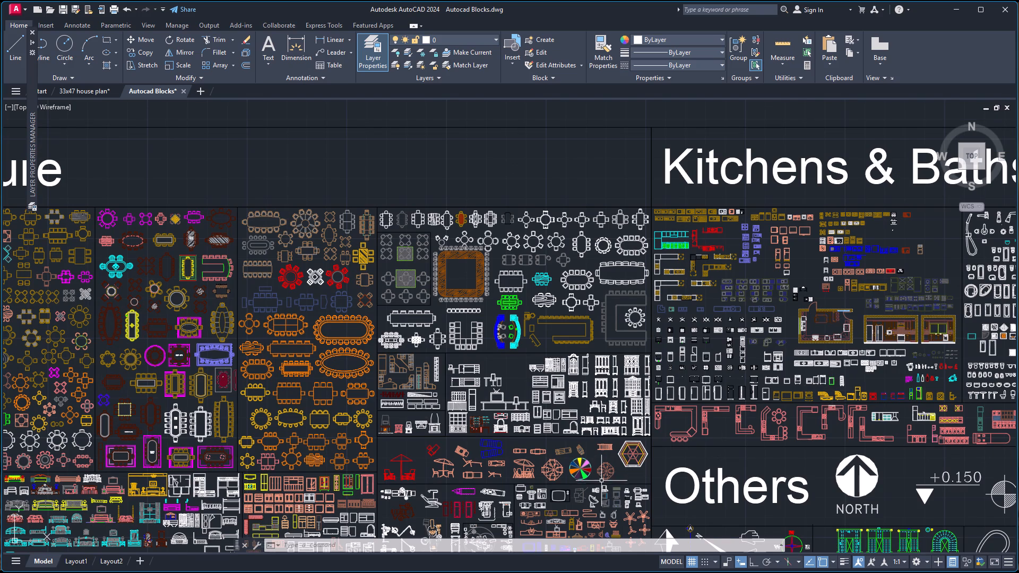
scroll(599, 487, "down", 1)
scroll(599, 514, "up", 5)
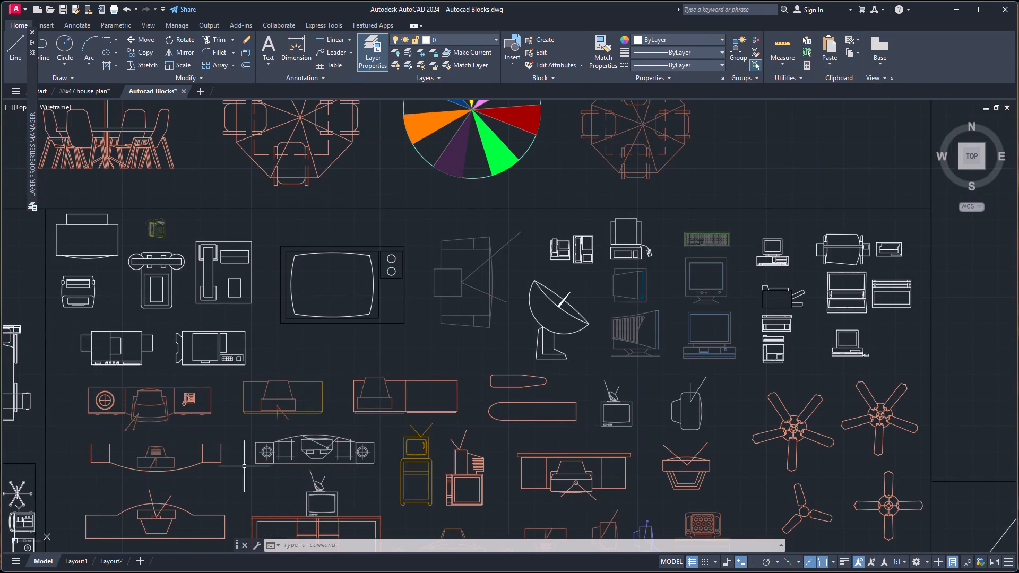
left_click(162, 458)
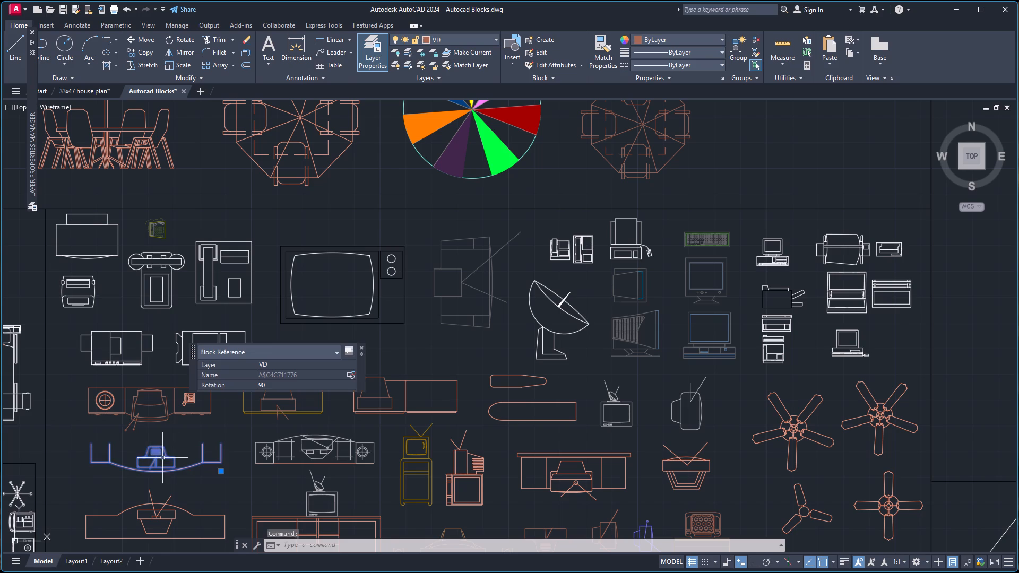
key("ctrl+c")
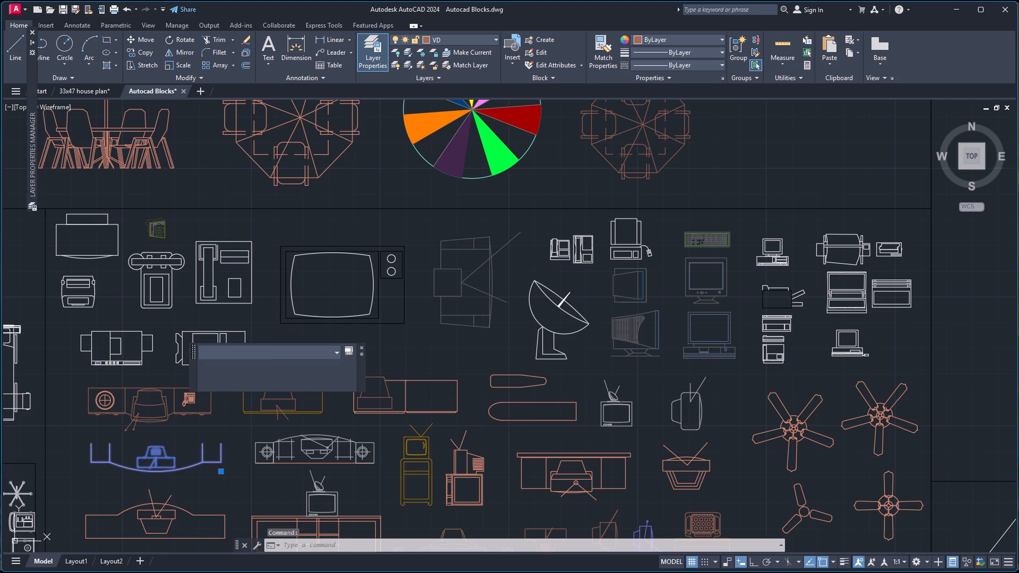
Switch to the 33x47 house plan drawing and paste the TV unit in the empty space outside the plan's lower-right corner.
left_click(88, 89)
scroll(605, 323, "down", 3)
scroll(616, 473, "up", 1)
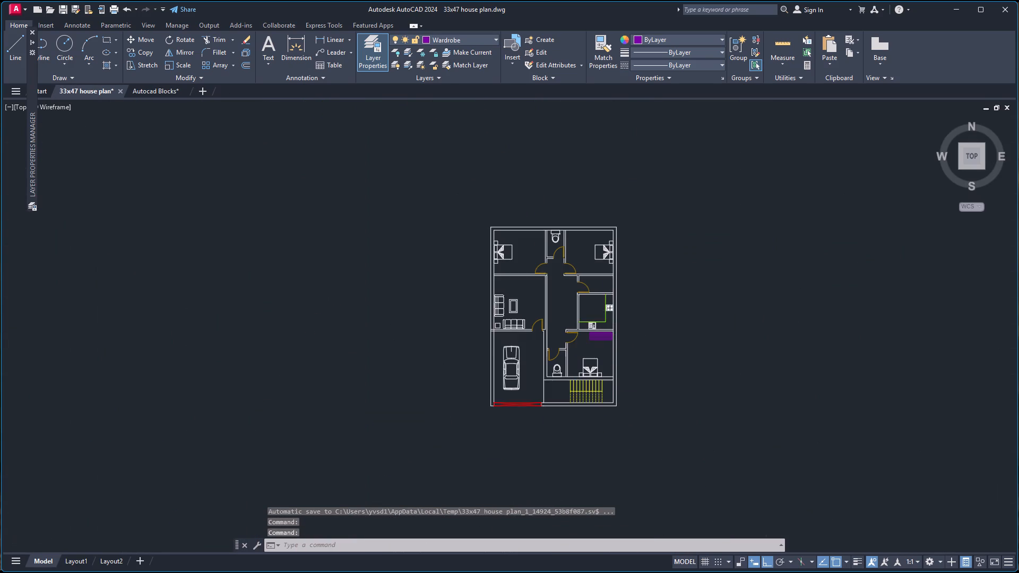
scroll(616, 473, "up", 1)
left_click(556, 427)
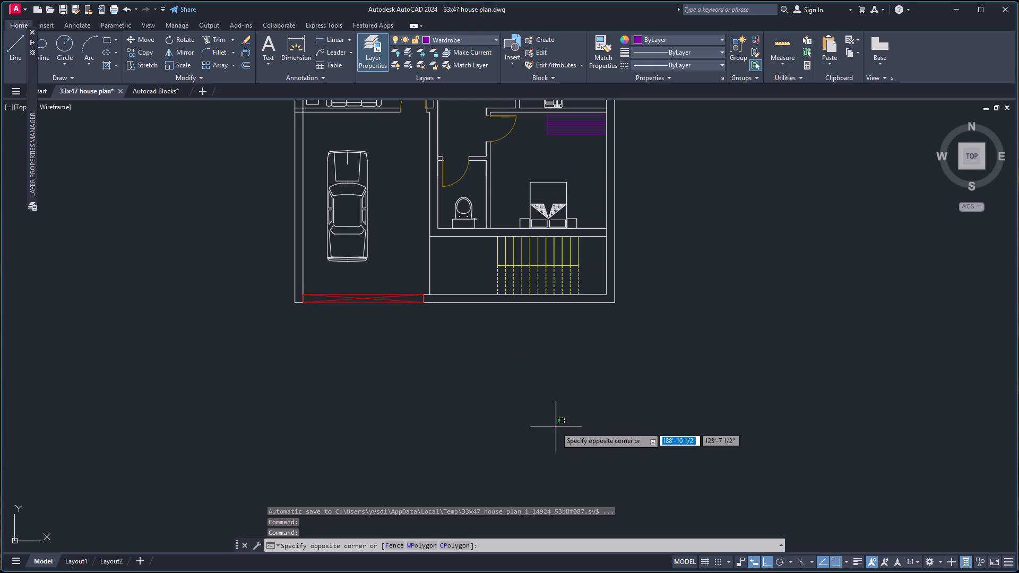
key("ctrl+v")
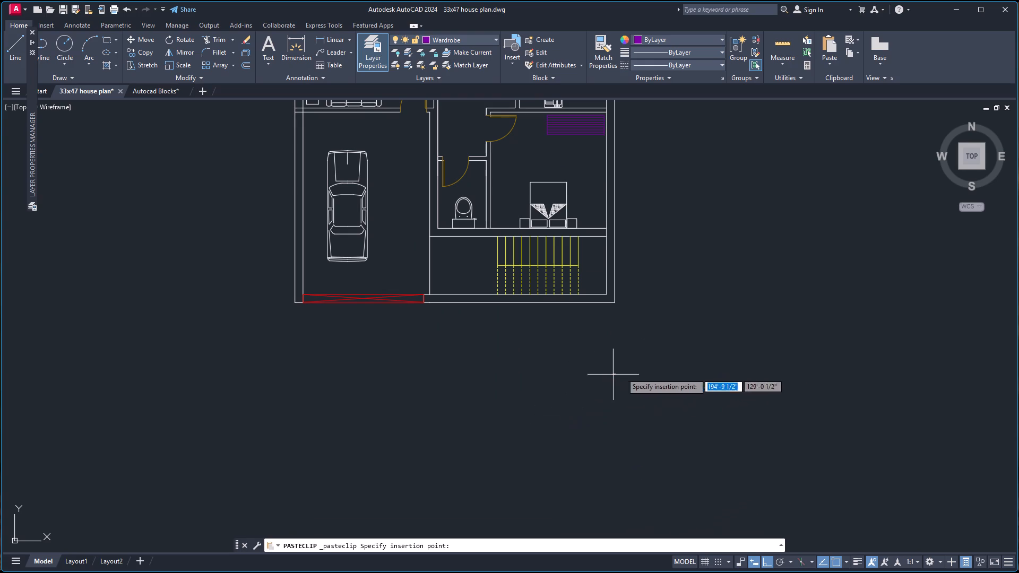
left_click(677, 348)
scroll(688, 353, "up", 3)
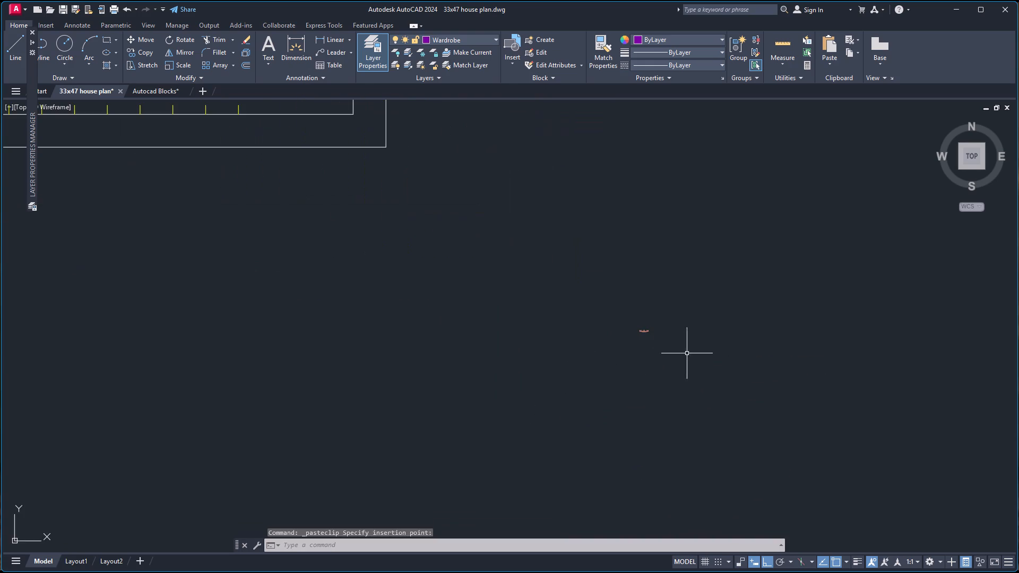
scroll(663, 341, "up", 4)
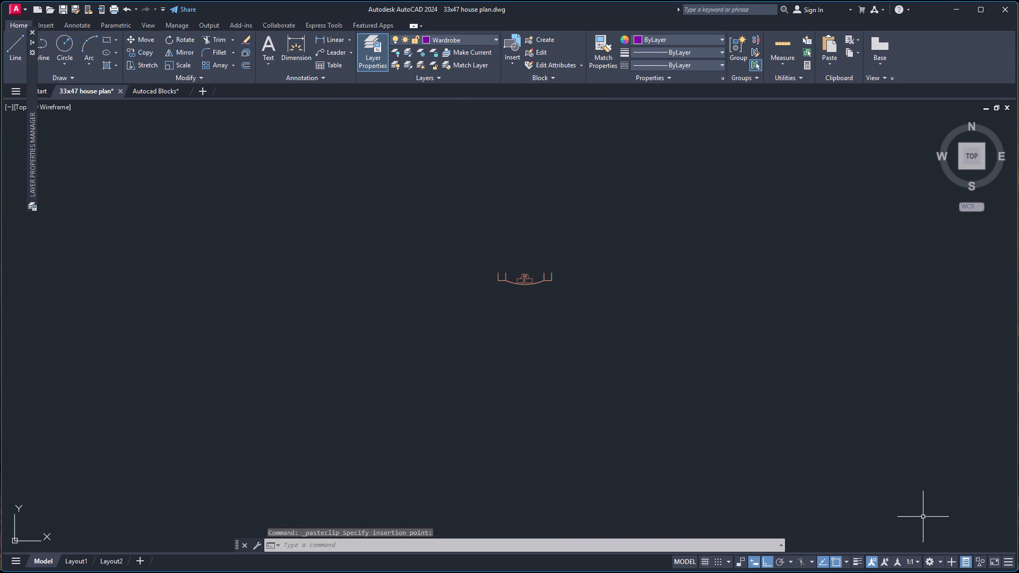
Look through the recently used blocks in the Blocks palette, then close the palette.
key("i")
key("Return")
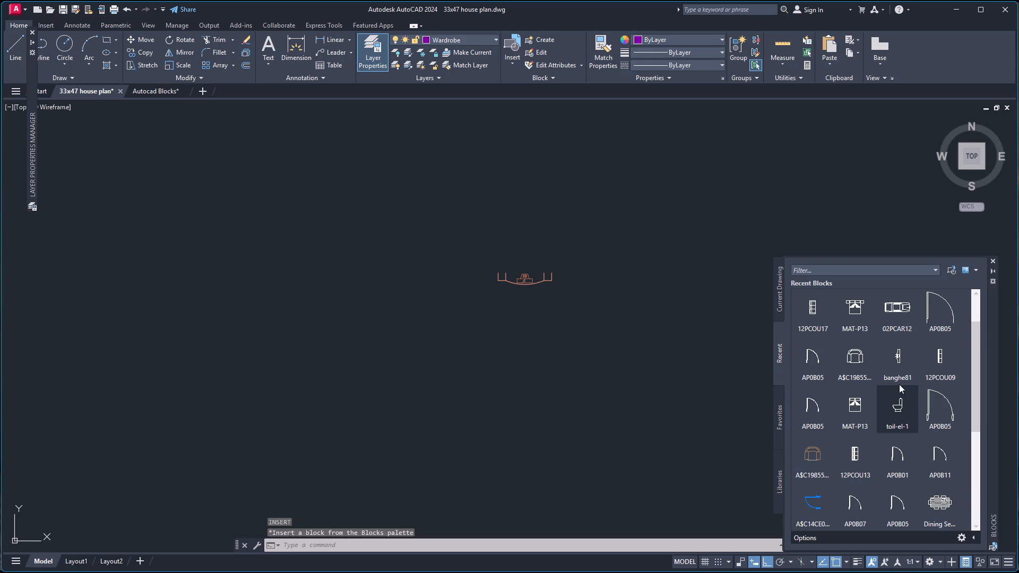
scroll(859, 343, "up", 7)
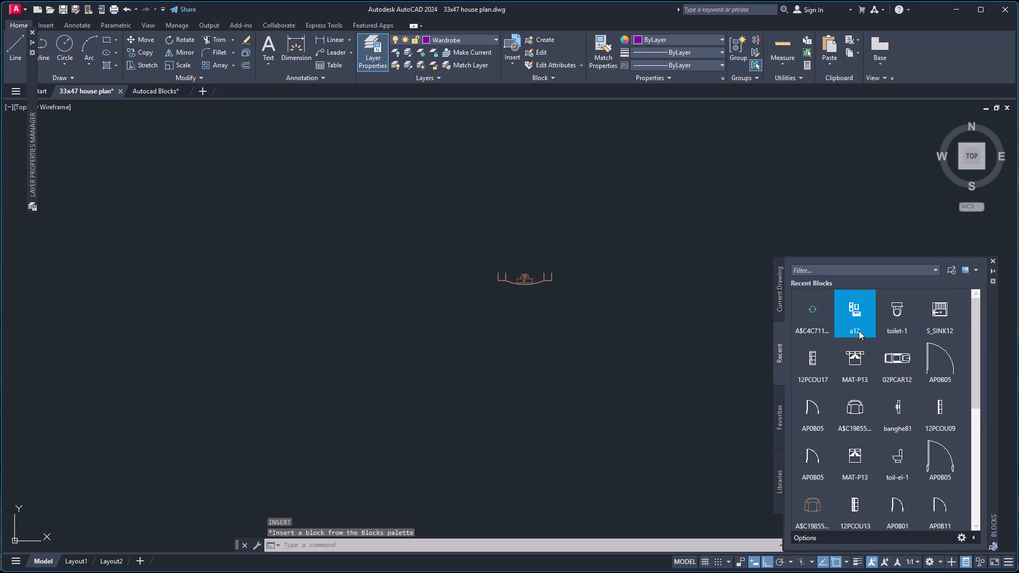
scroll(859, 338, "down", 4)
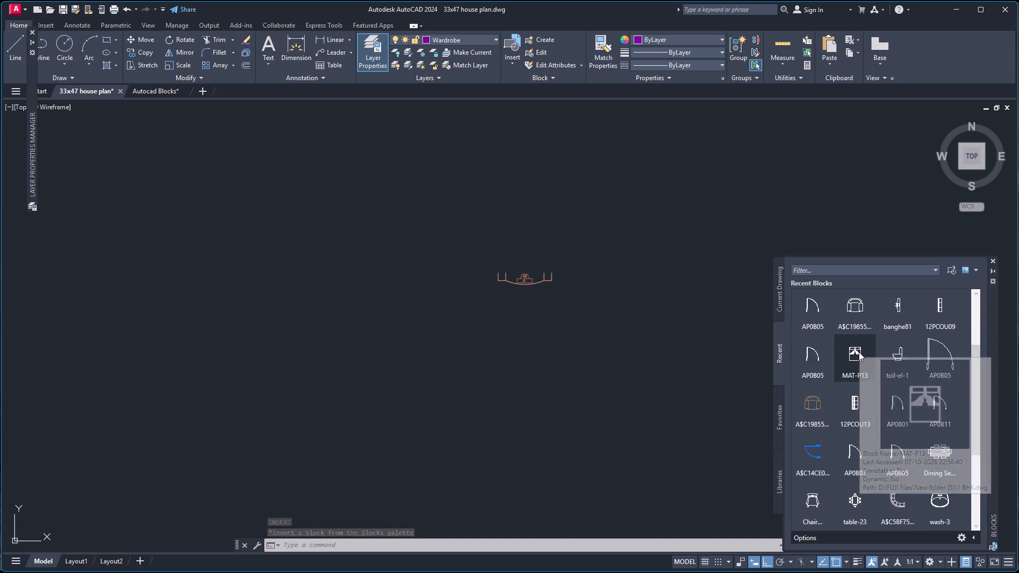
scroll(859, 352, "down", 1)
scroll(995, 464, "down", 7)
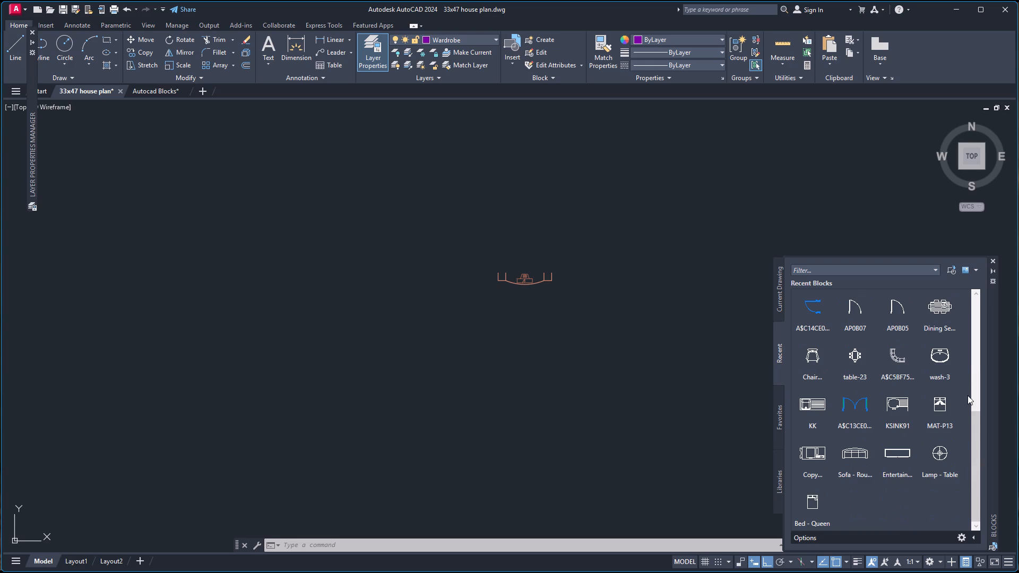
left_click(991, 263)
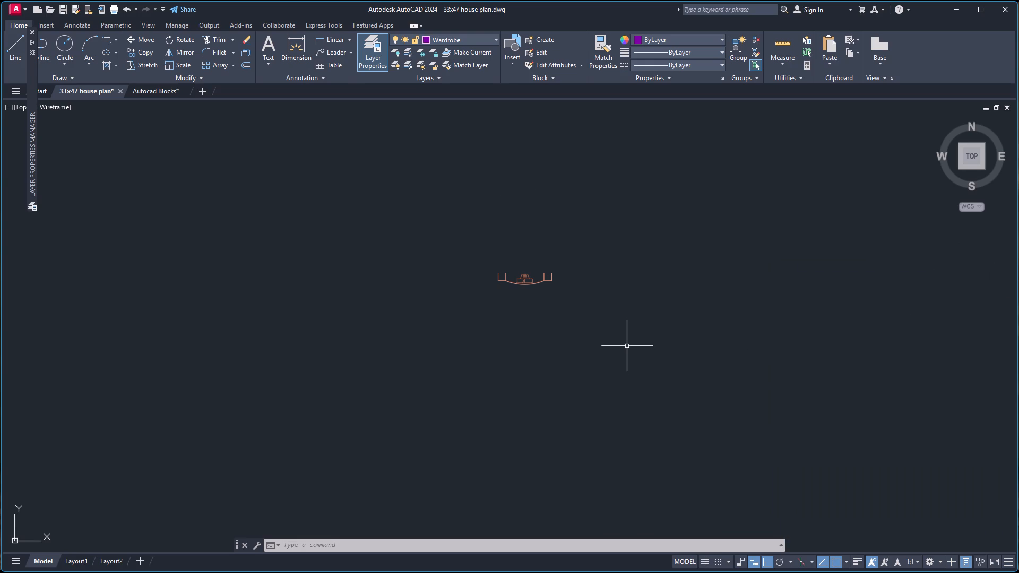
Move the pasted TV unit block onto layer 0.
left_click(522, 283)
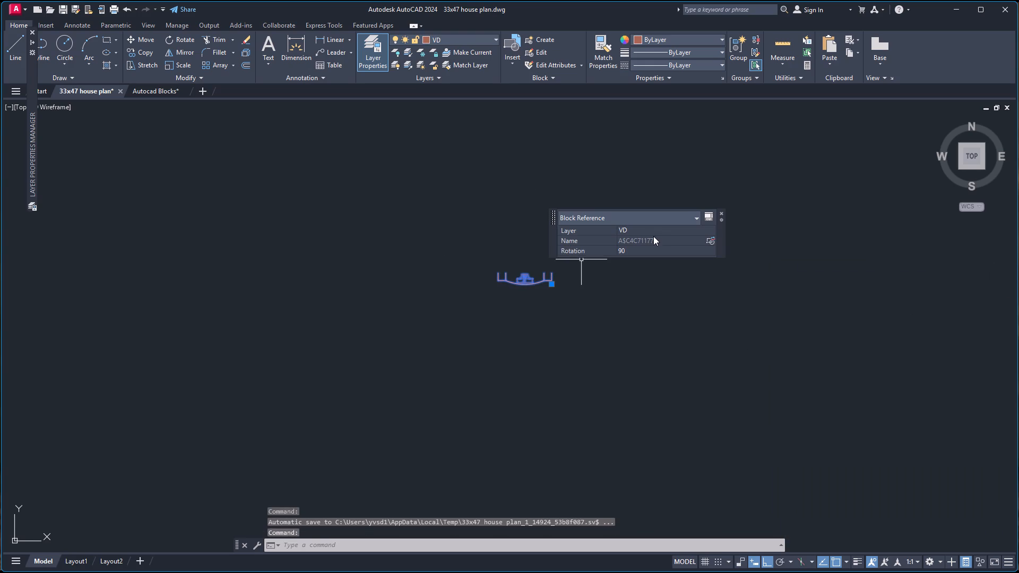
double_click(654, 232)
left_click(636, 239)
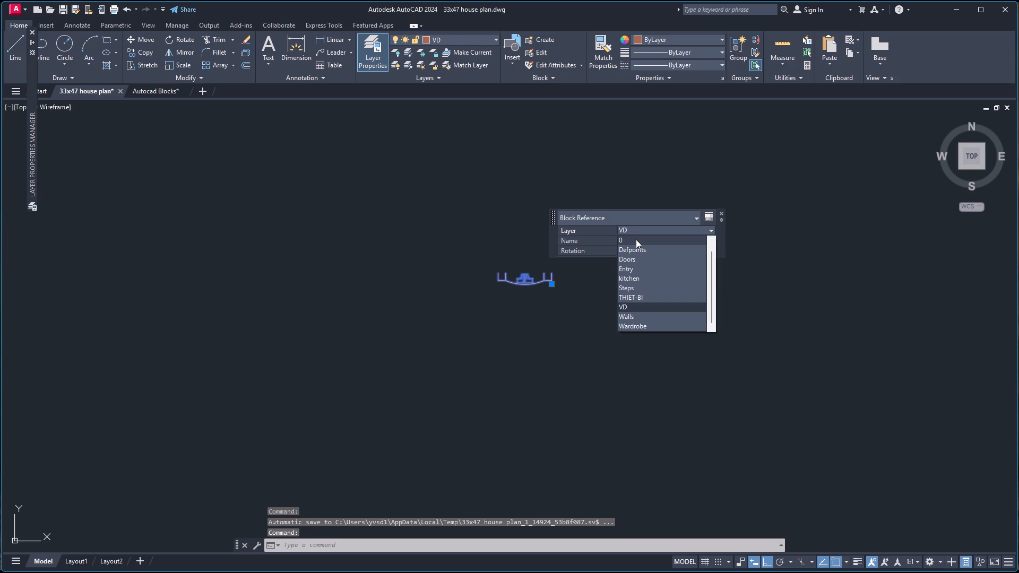
left_click(723, 212)
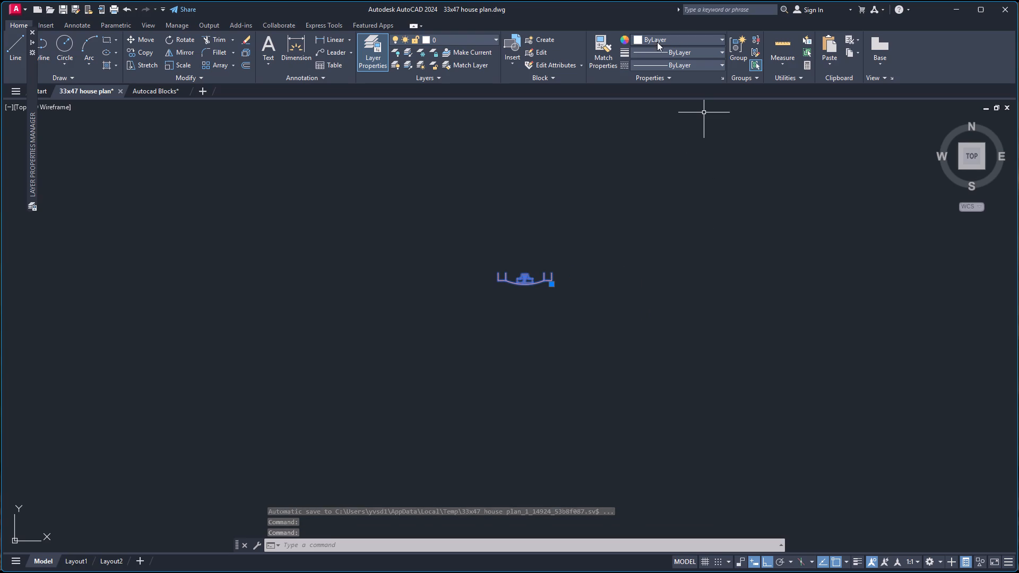
Open the TV unit's block definition in the Block Editor and set the colour of all its objects to ByBlock.
left_click(607, 271)
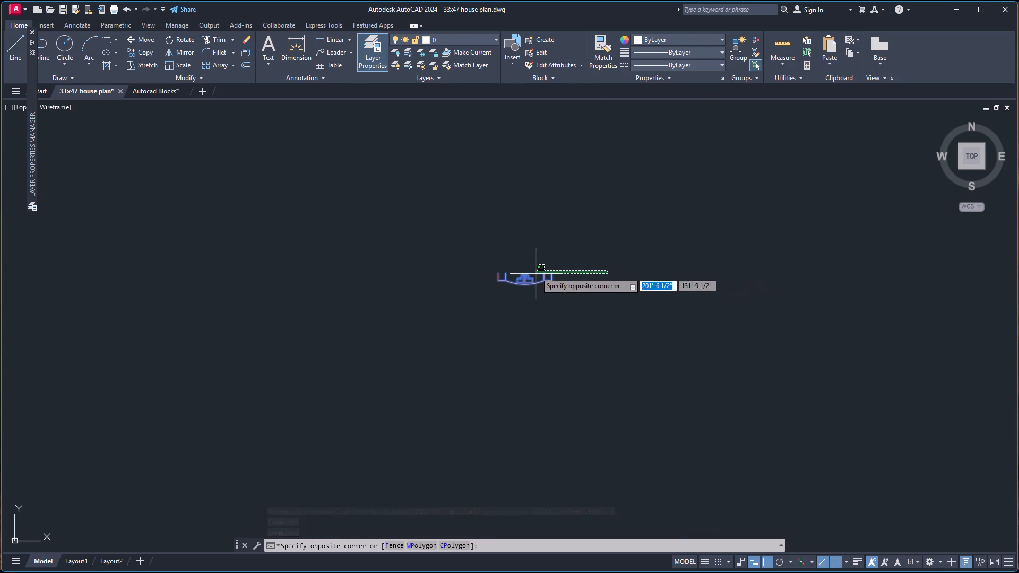
left_click(535, 272)
double_click(539, 282)
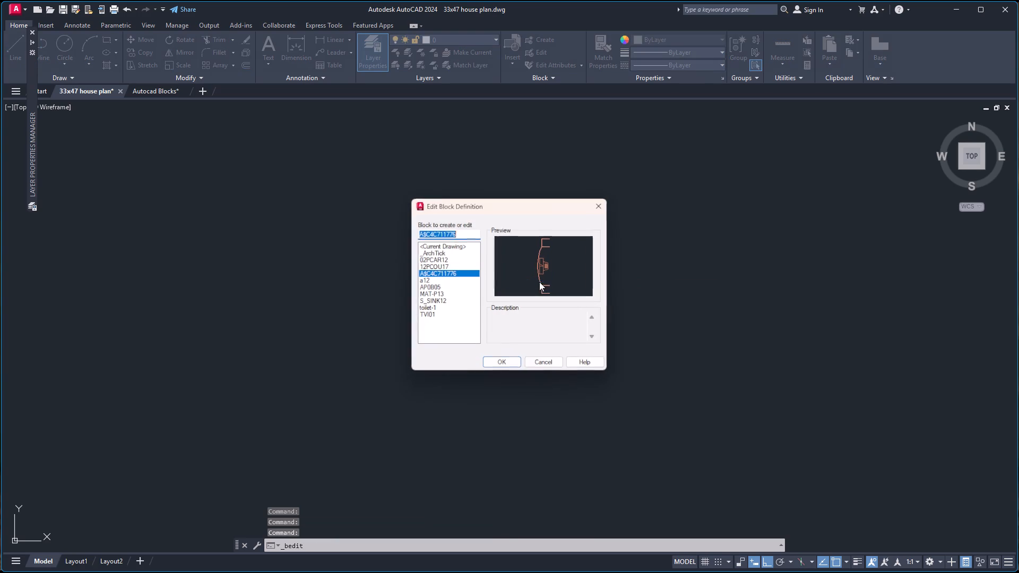
left_click(514, 358)
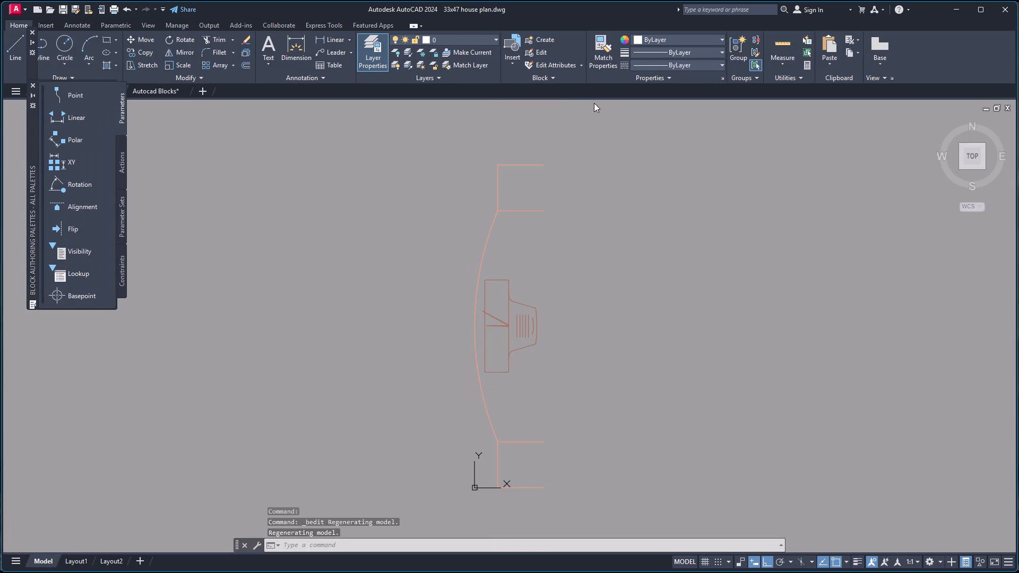
left_click(459, 133)
left_click(585, 501)
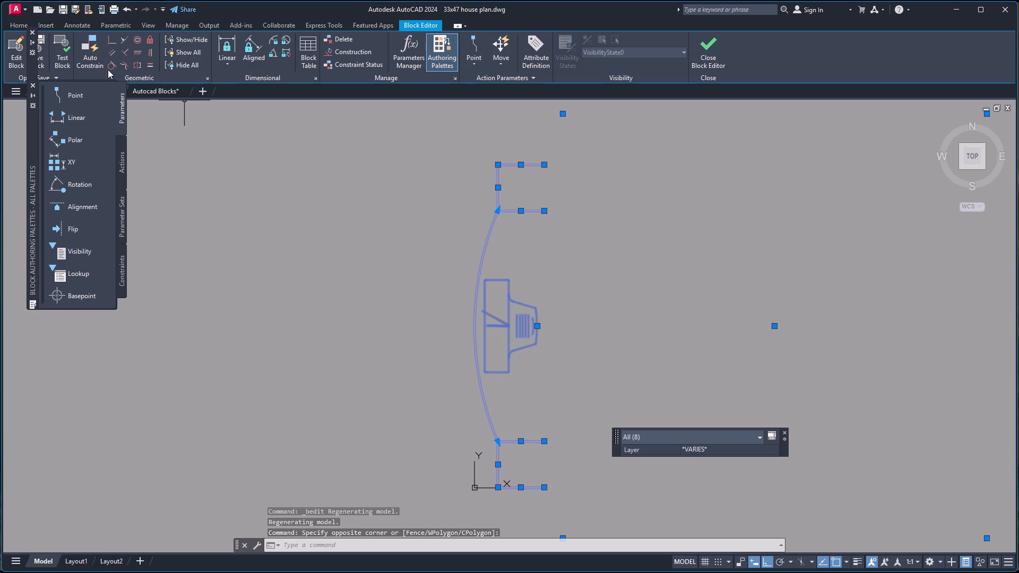
left_click(19, 28)
double_click(670, 36)
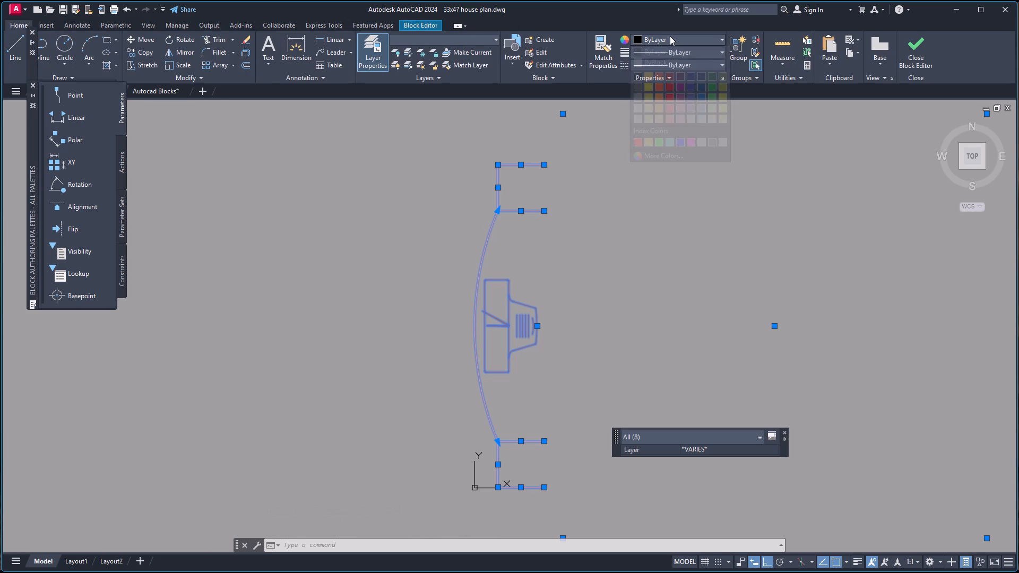
left_click(670, 36)
left_click(657, 60)
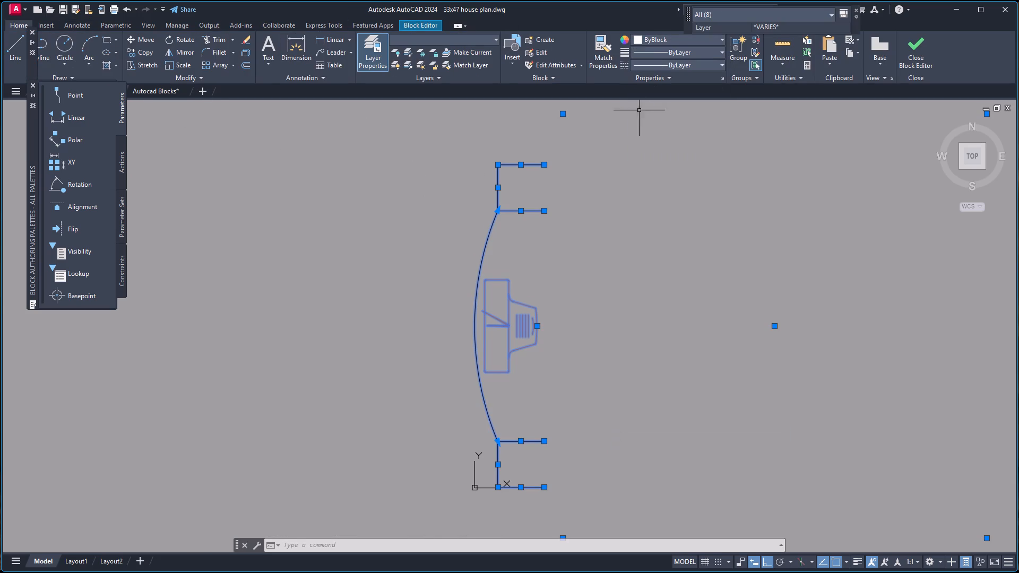
left_click(620, 279)
left_click(635, 282)
key("Escape")
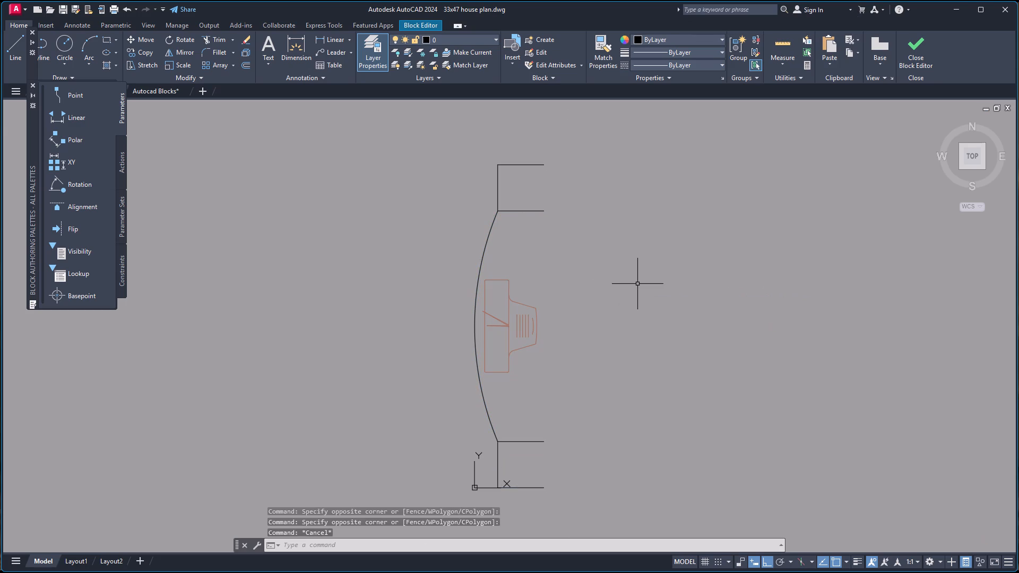
Set the current drawing colour to ByBlock and reapply ByBlock colour to all objects of the TV unit.
left_click(672, 40)
left_click(656, 61)
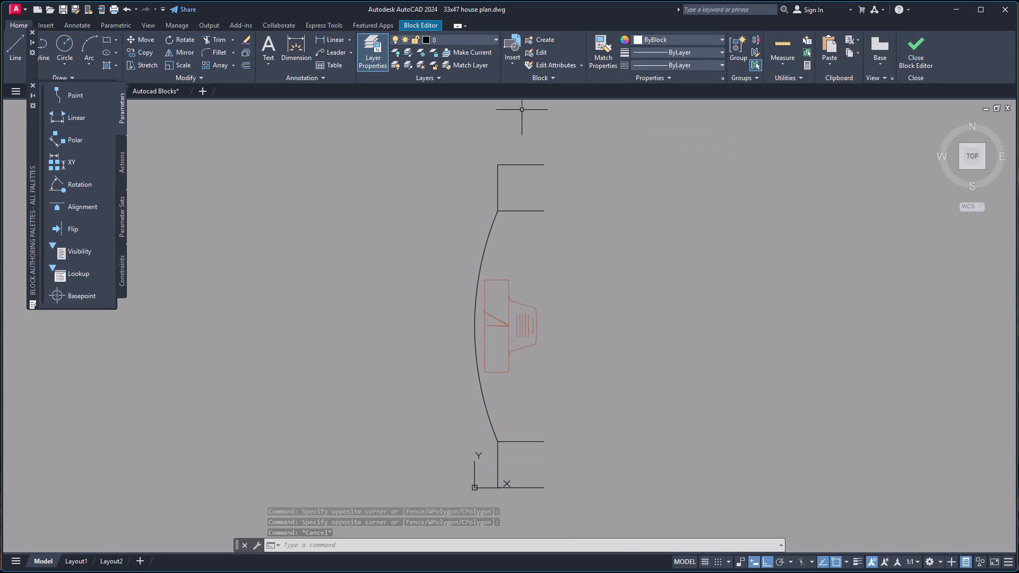
left_click(433, 125)
left_click(614, 498)
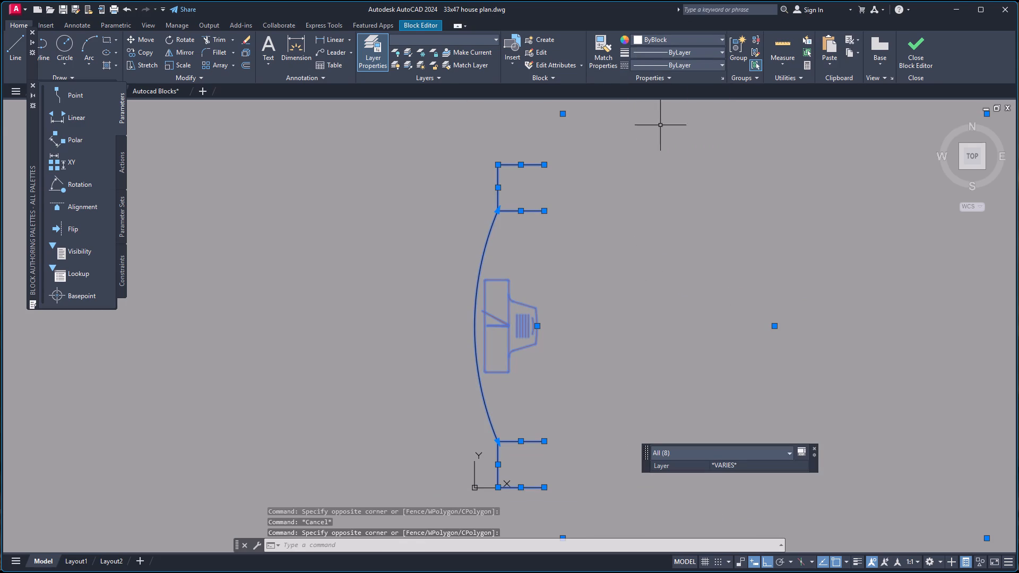
left_click(683, 34)
left_click(672, 57)
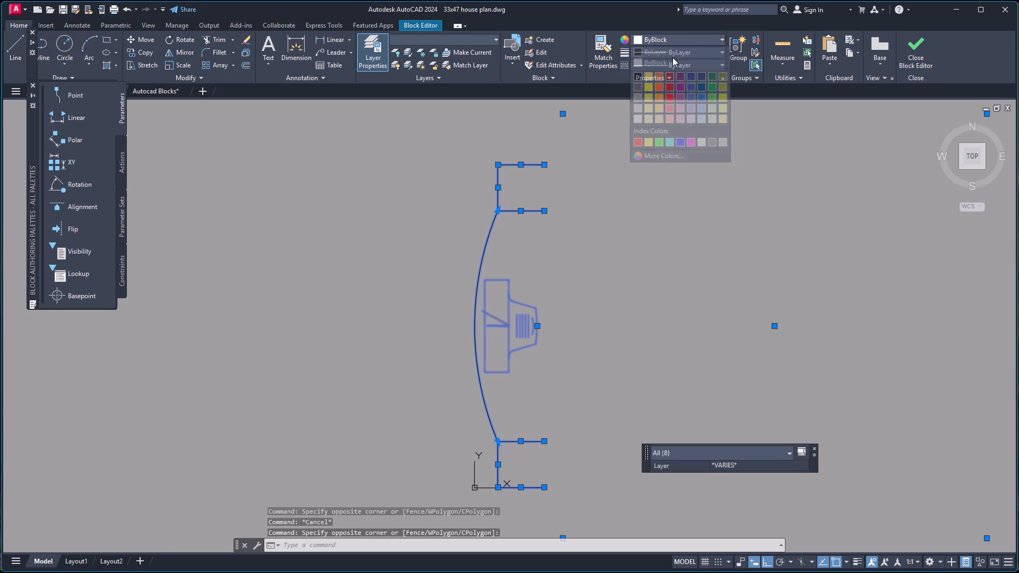
key("Escape")
right_click(612, 238)
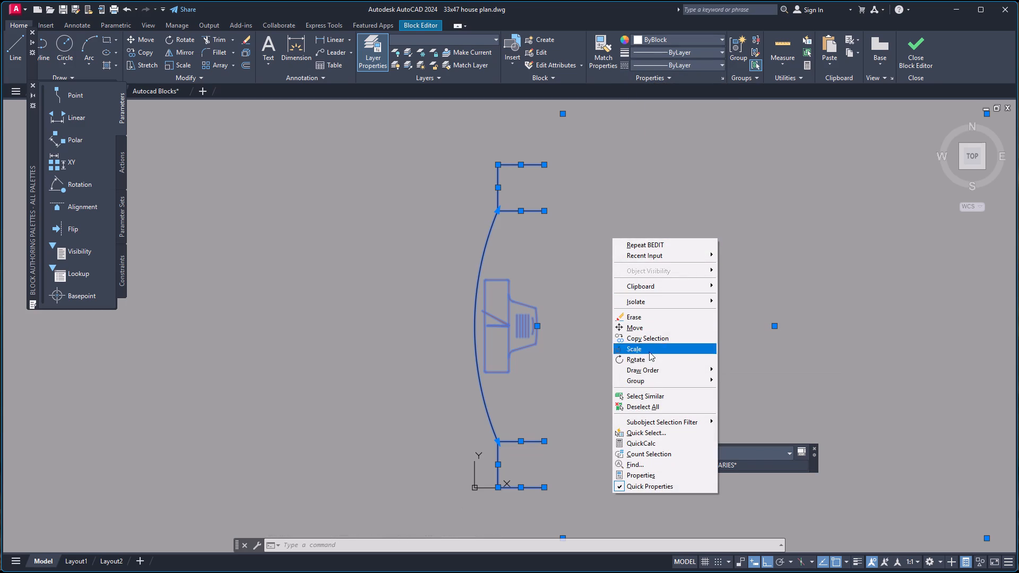
key("Escape")
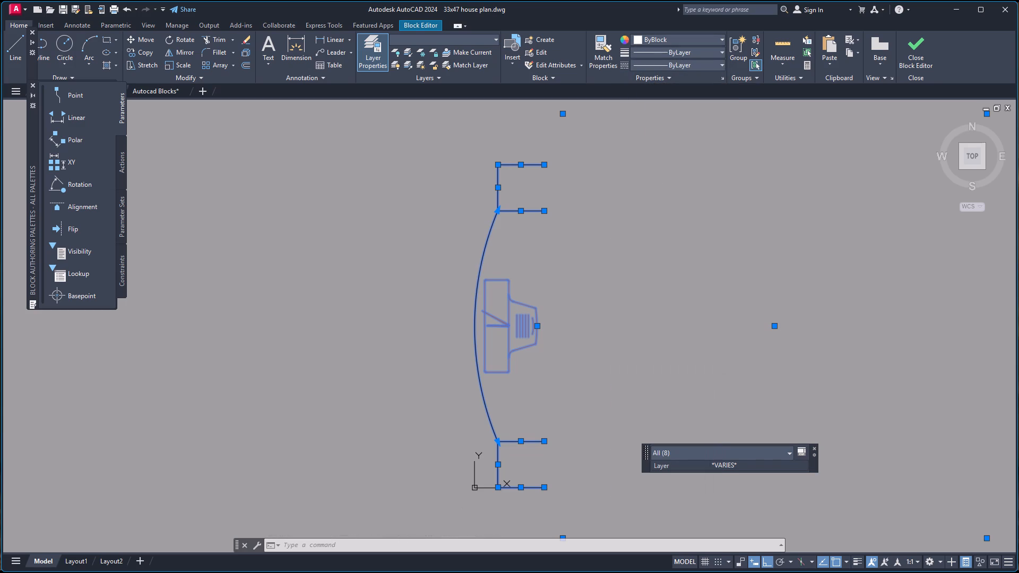
key("Escape")
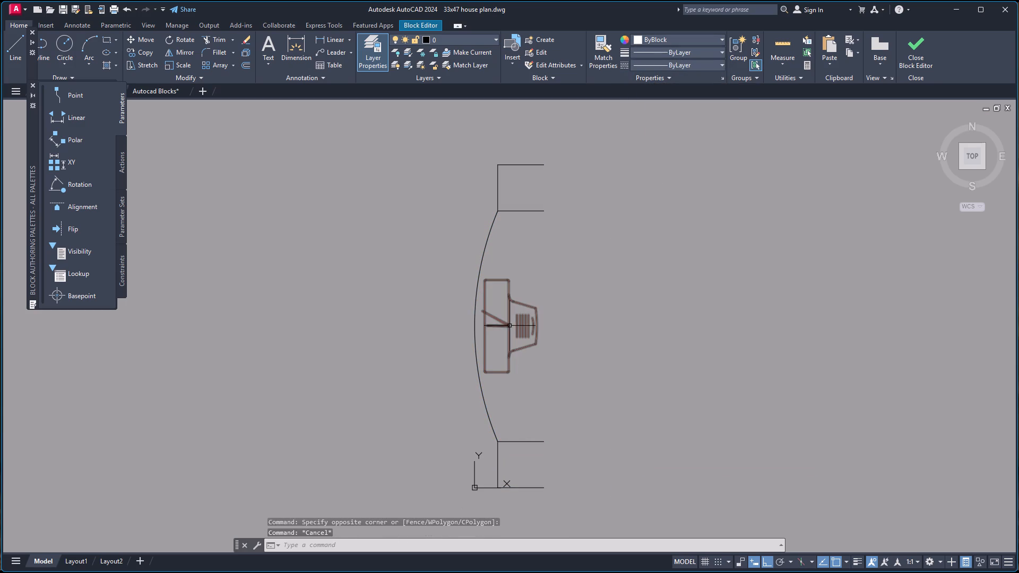
Apply ByBlock colour to the nested television block inside the TV unit and close the Block Editor.
left_click(509, 326)
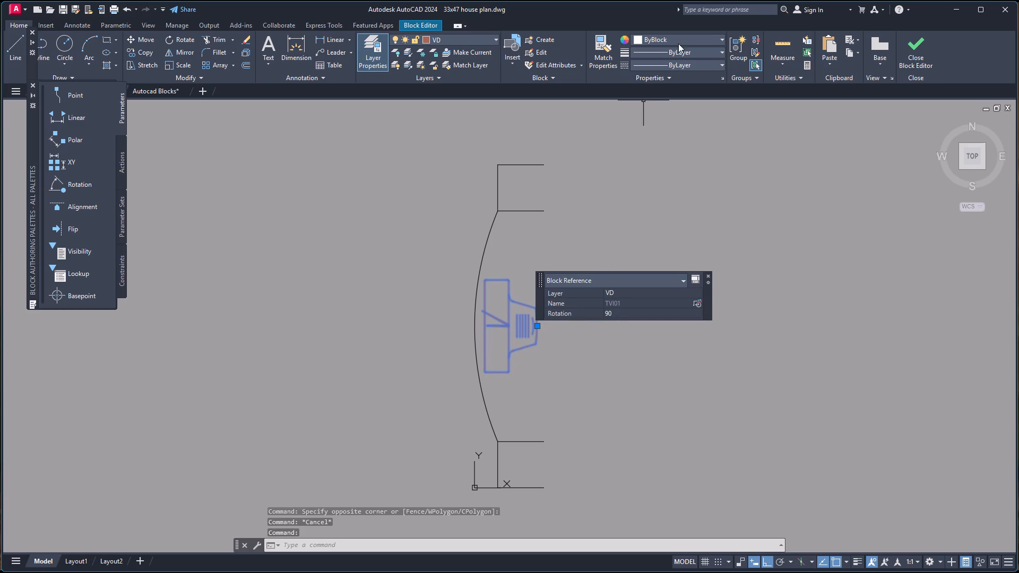
left_click(680, 40)
left_click(647, 64)
key("Escape")
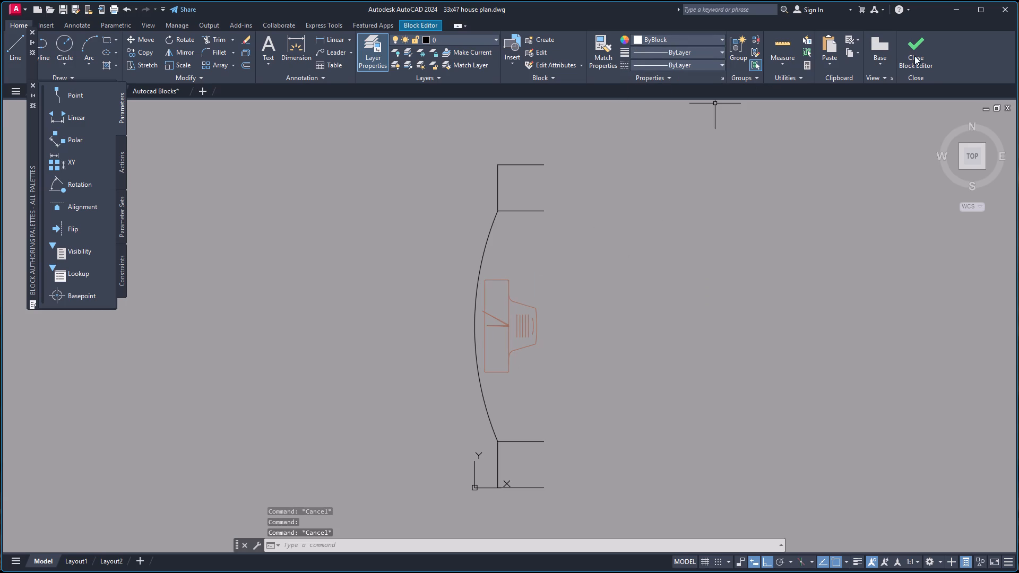
left_click(914, 56)
left_click(532, 272)
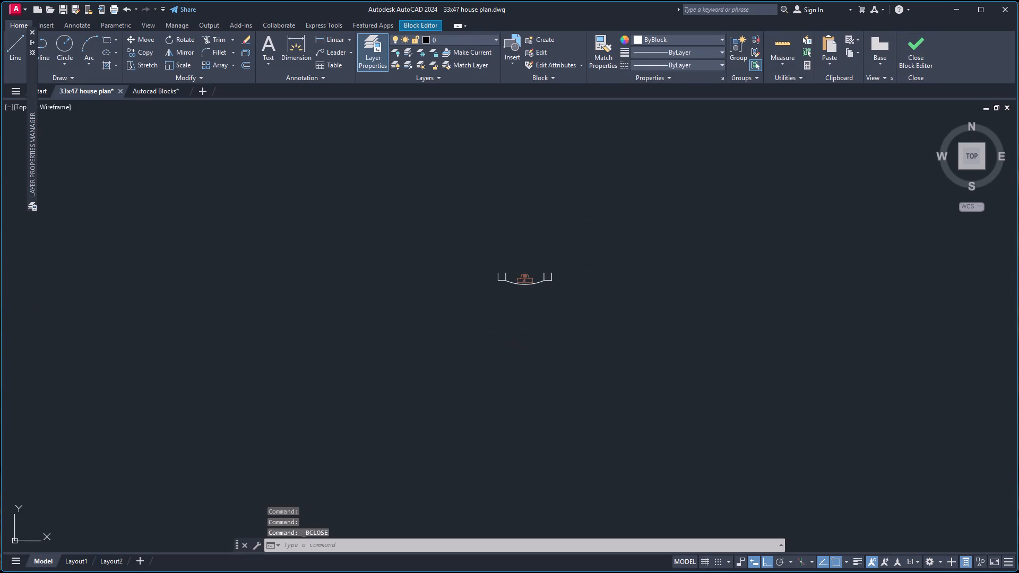
Open the TV unit's block definition in the Block Editor and move the nested television block onto layer 0.
scroll(511, 256, "up", 2)
scroll(527, 321, "up", 1)
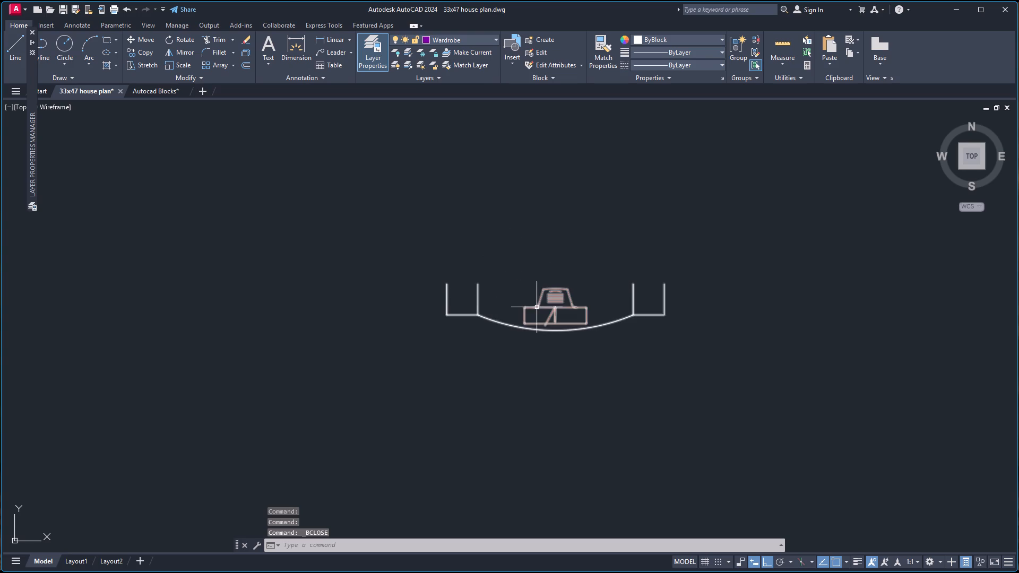
left_click(536, 307)
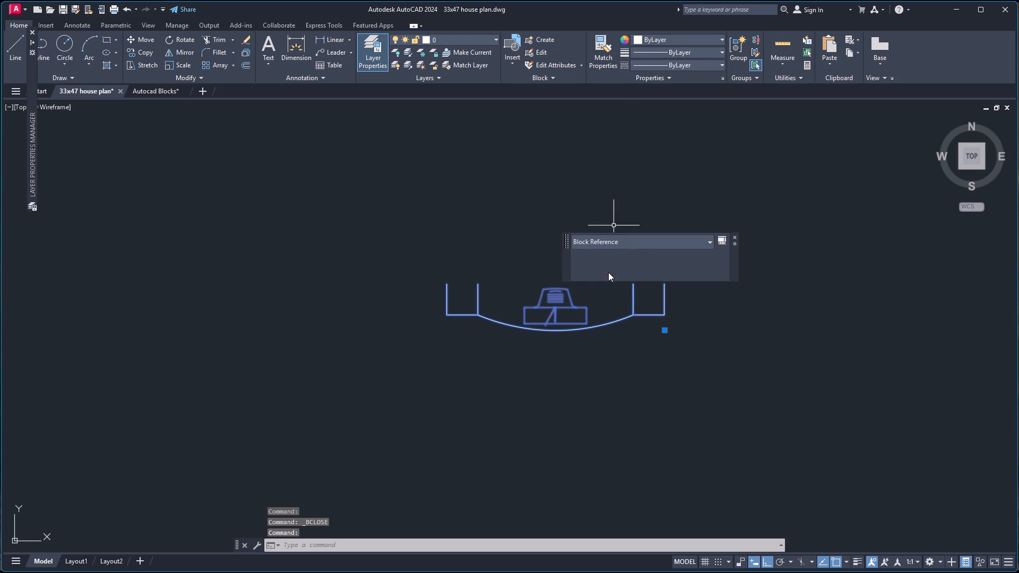
right_click(584, 309)
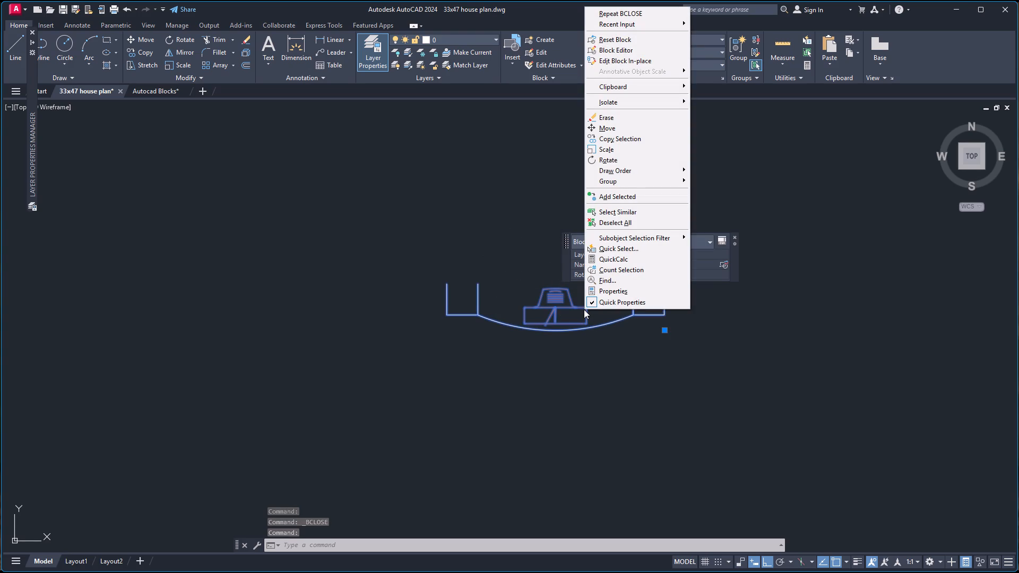
left_click(611, 52)
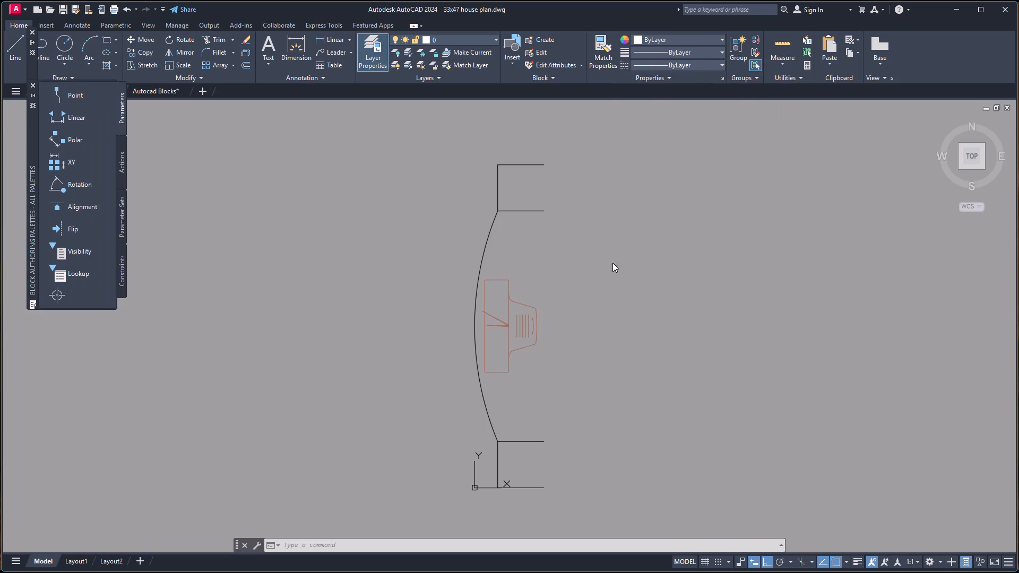
left_click(509, 313)
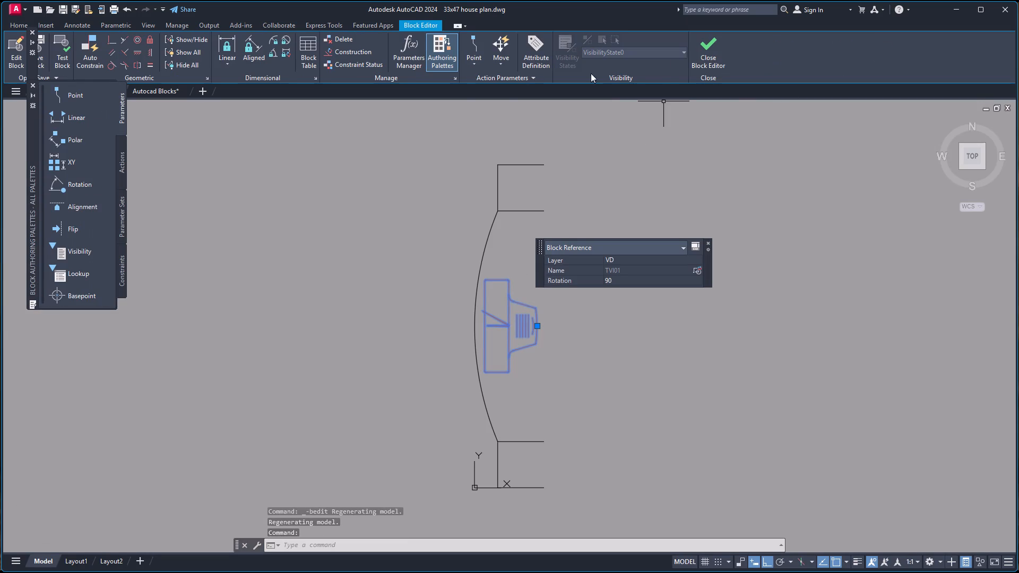
left_click(50, 25)
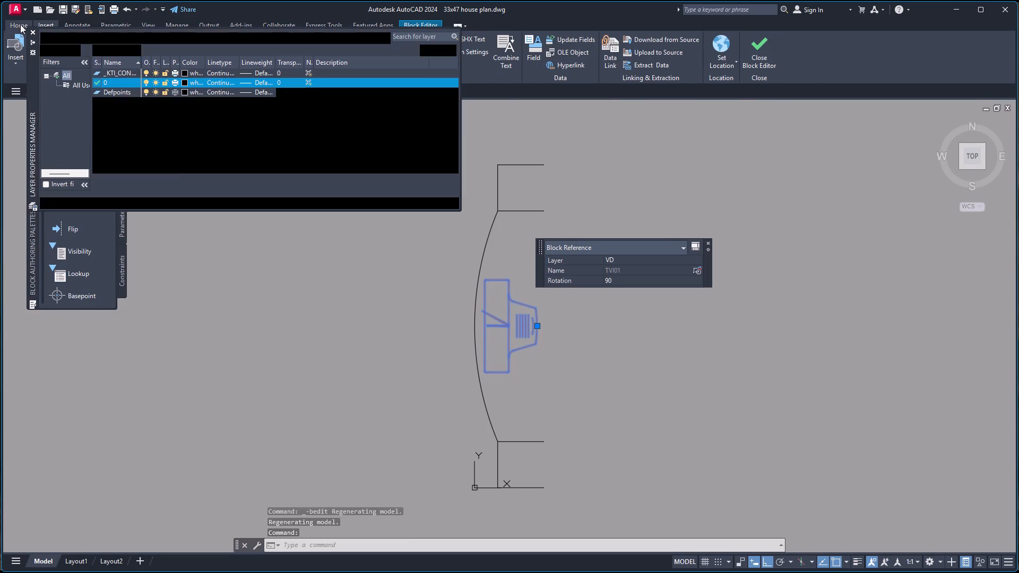
left_click(16, 23)
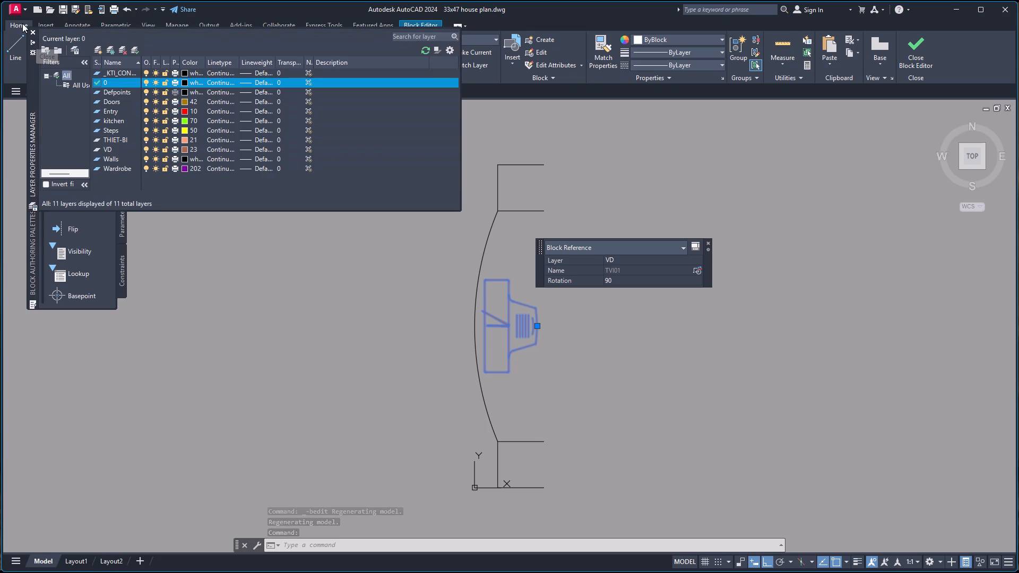
left_click(663, 112)
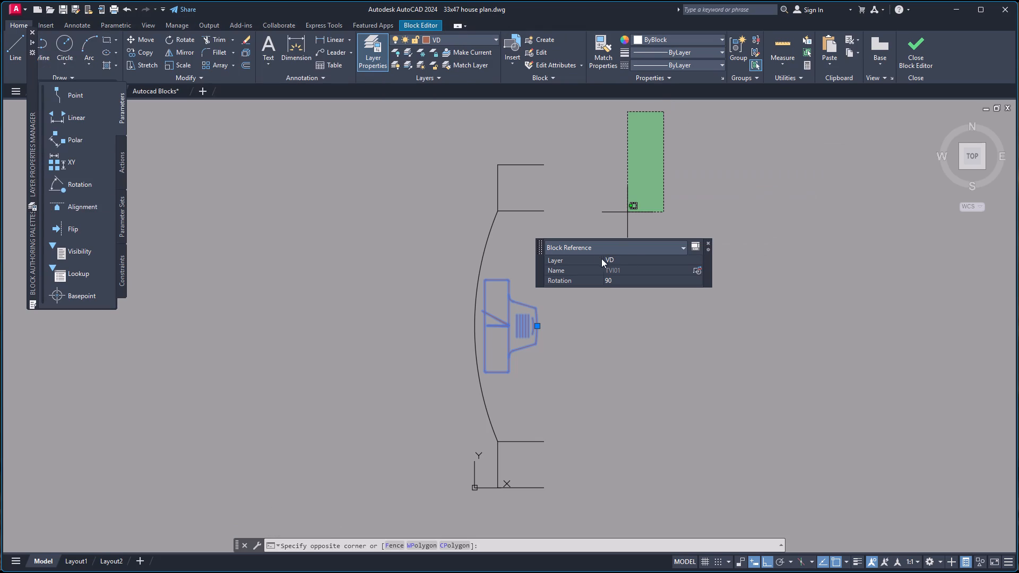
left_click(692, 187)
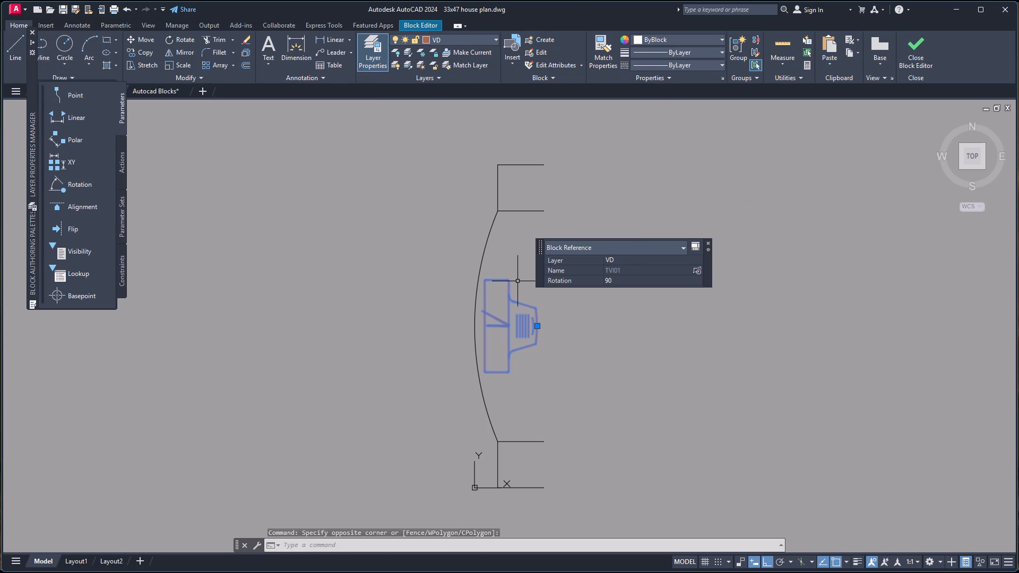
left_click(493, 40)
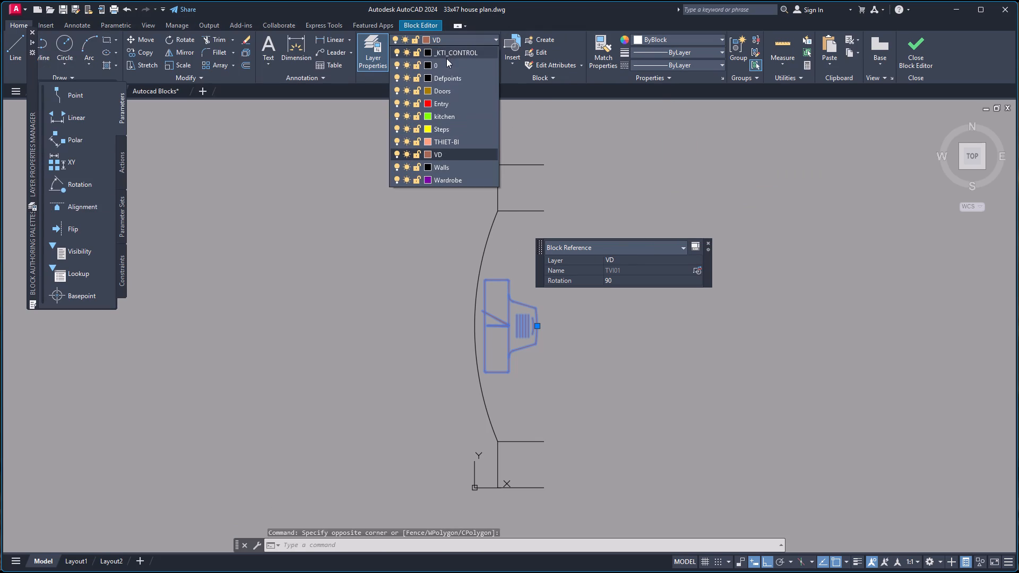
left_click(439, 66)
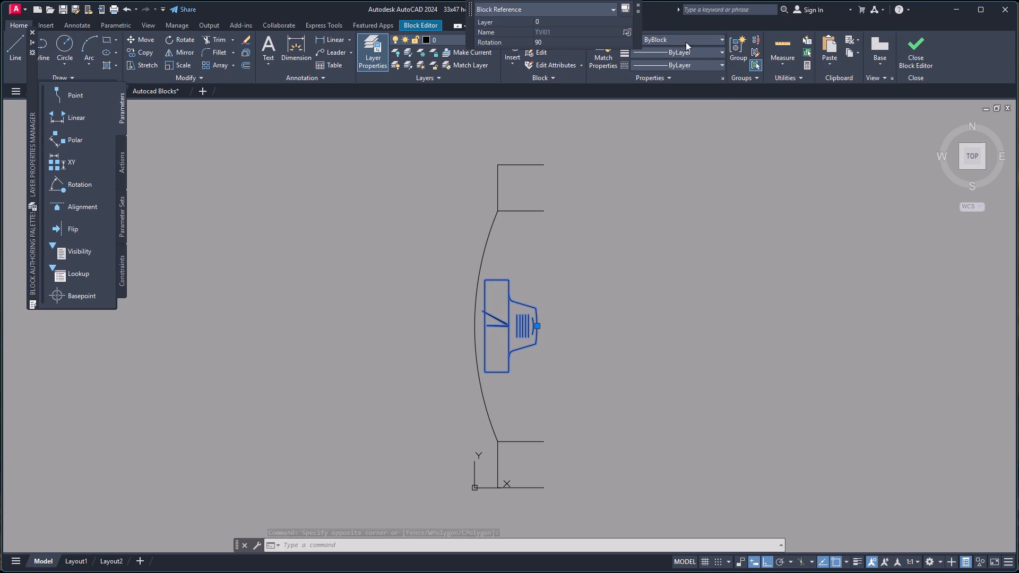
Set the nested television block's colour to ByBlock, then save the changes to the TV unit block and close the Block Editor.
left_click(686, 42)
left_click(665, 59)
left_click(677, 280)
left_click(678, 212)
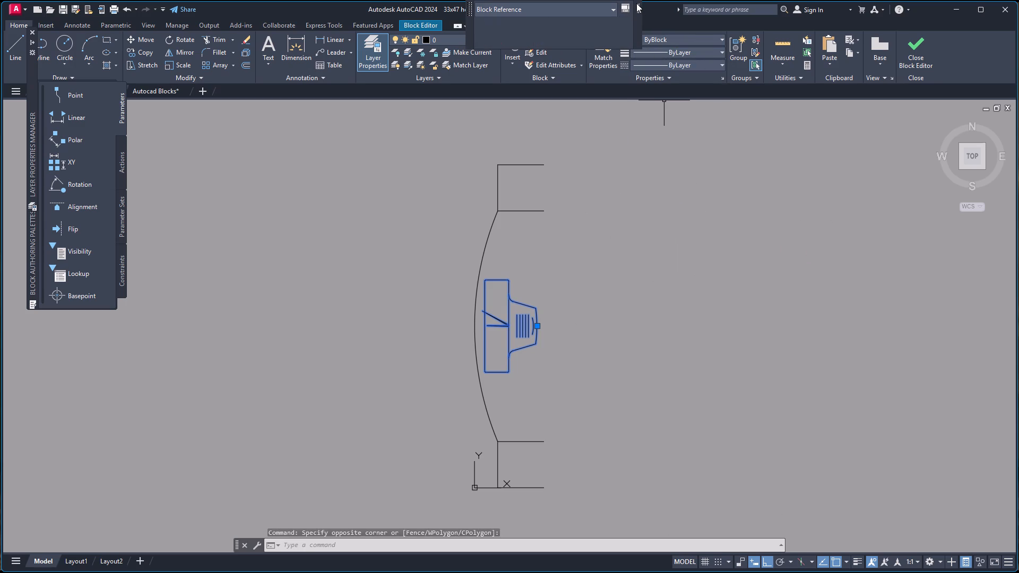
left_click(635, 4)
left_click(636, 4)
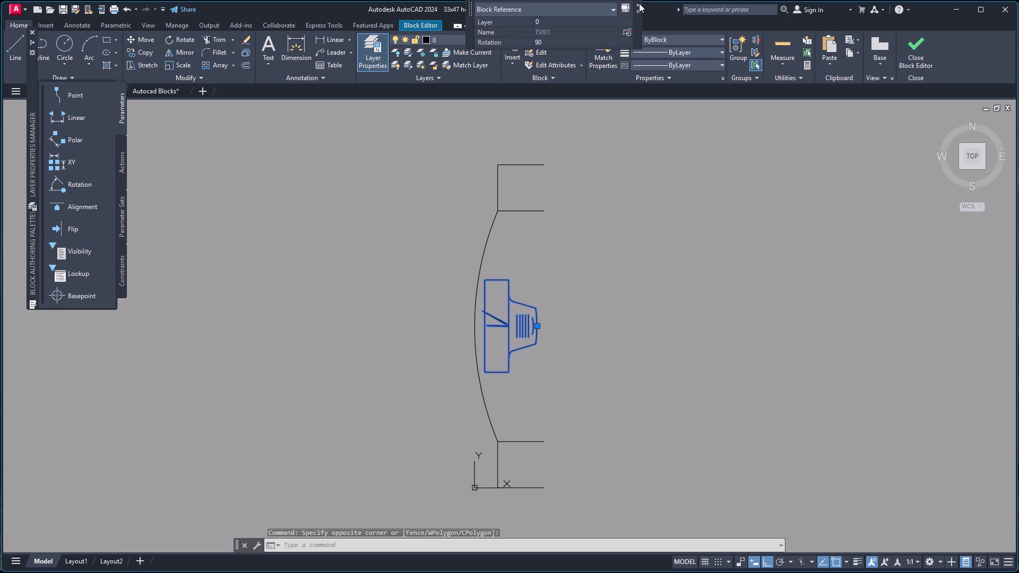
left_click(638, 3)
key("Escape")
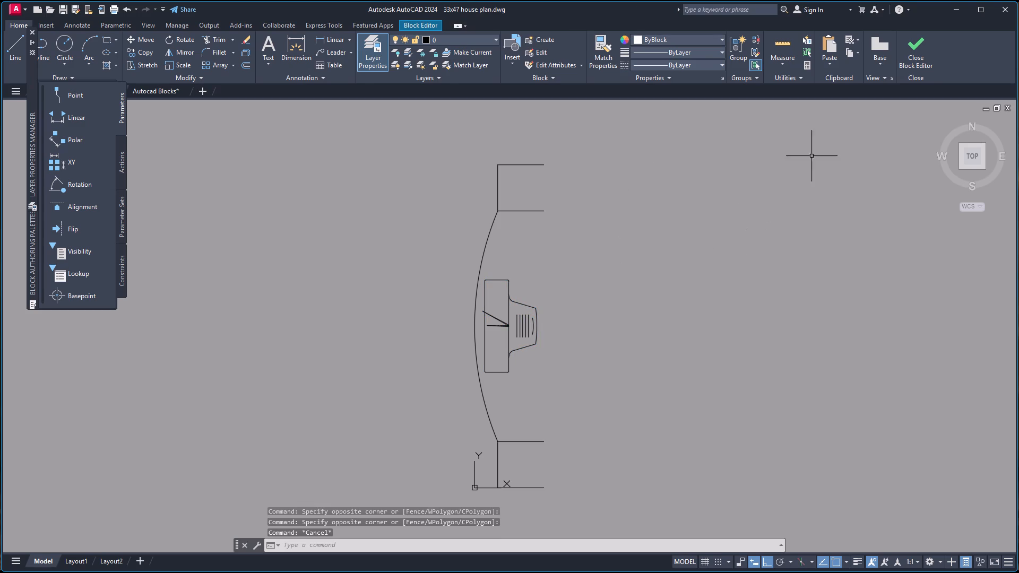
left_click(916, 47)
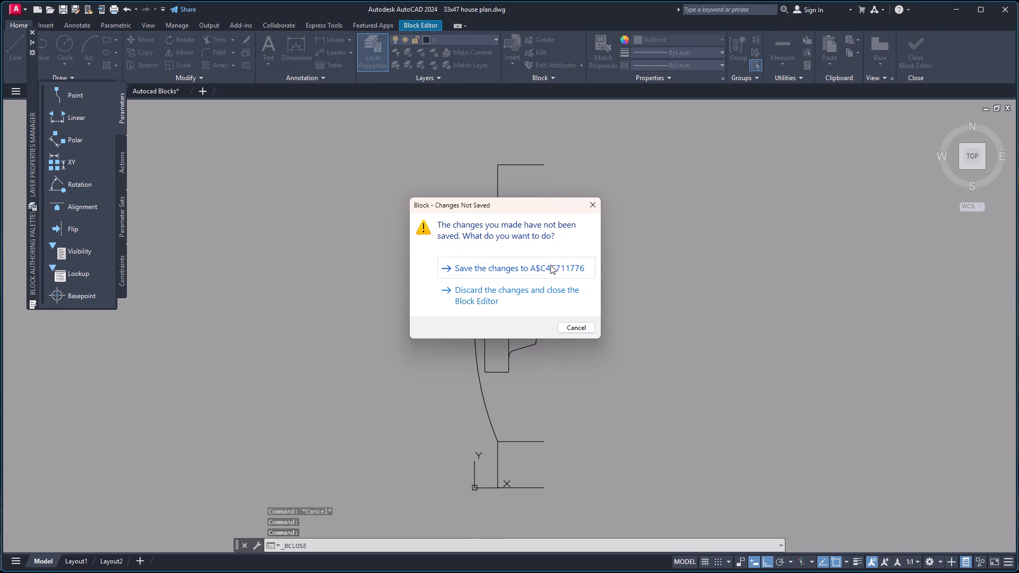
left_click(550, 265)
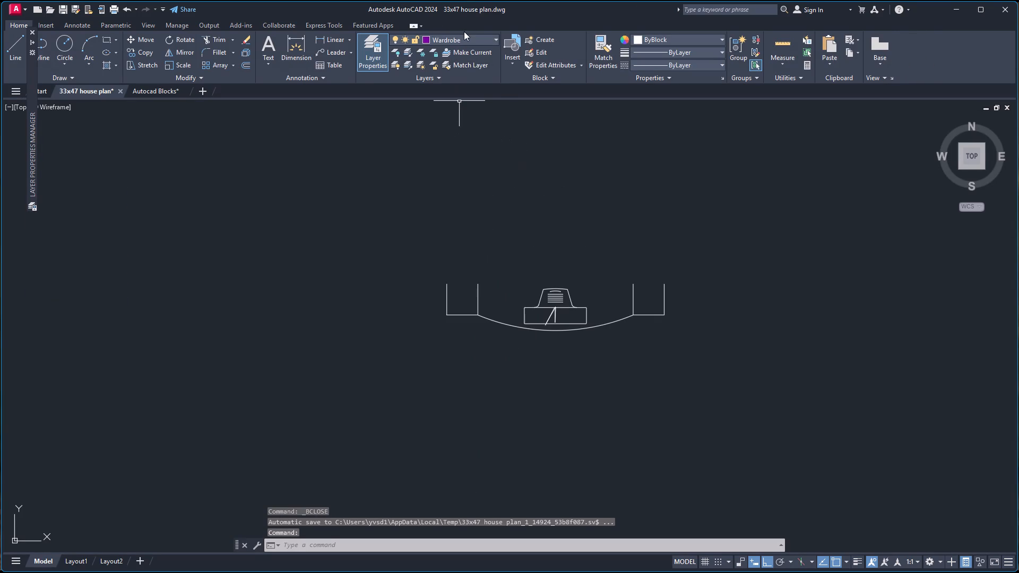
Make layer 0 the current layer.
left_click(466, 39)
left_click(445, 68)
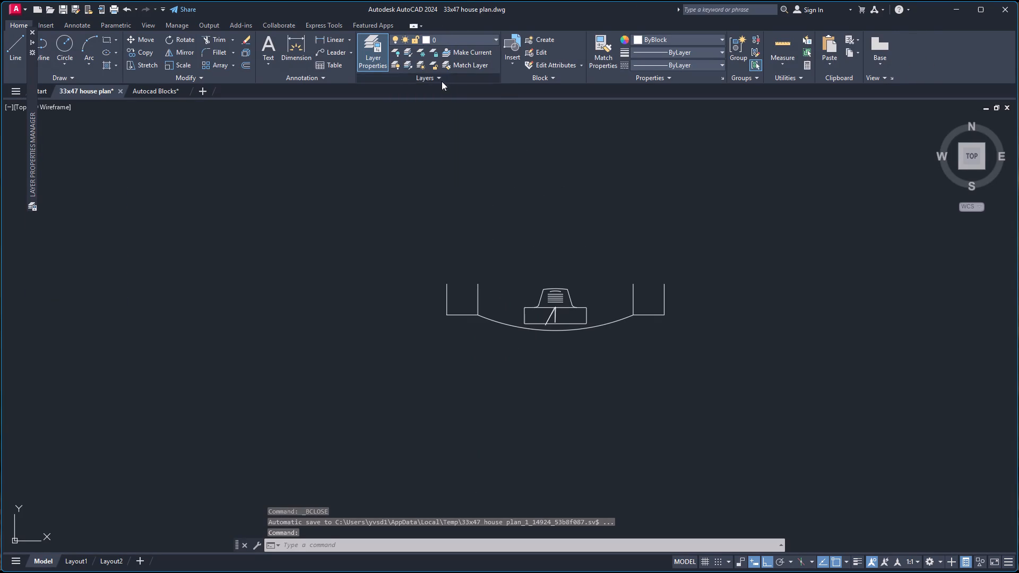
Scale the TV unit freehand from the top of its inner side line, picking a distance of about 3'-3 1/2".
scroll(436, 106, "down", 6)
scroll(377, 138, "down", 8)
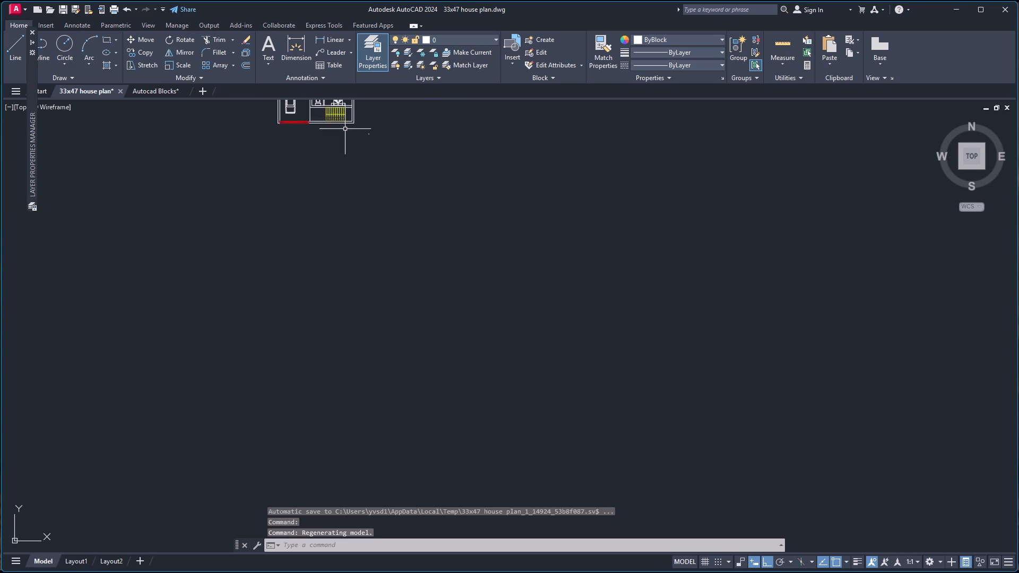
scroll(332, 117, "up", 4)
scroll(530, 189, "up", 3)
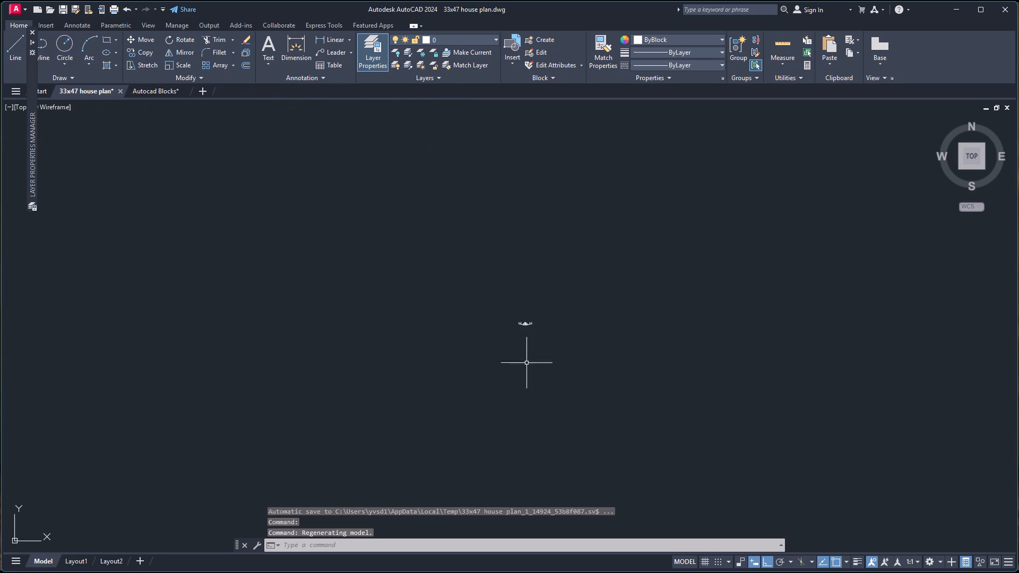
left_click(498, 311)
left_click(629, 394)
key("s")
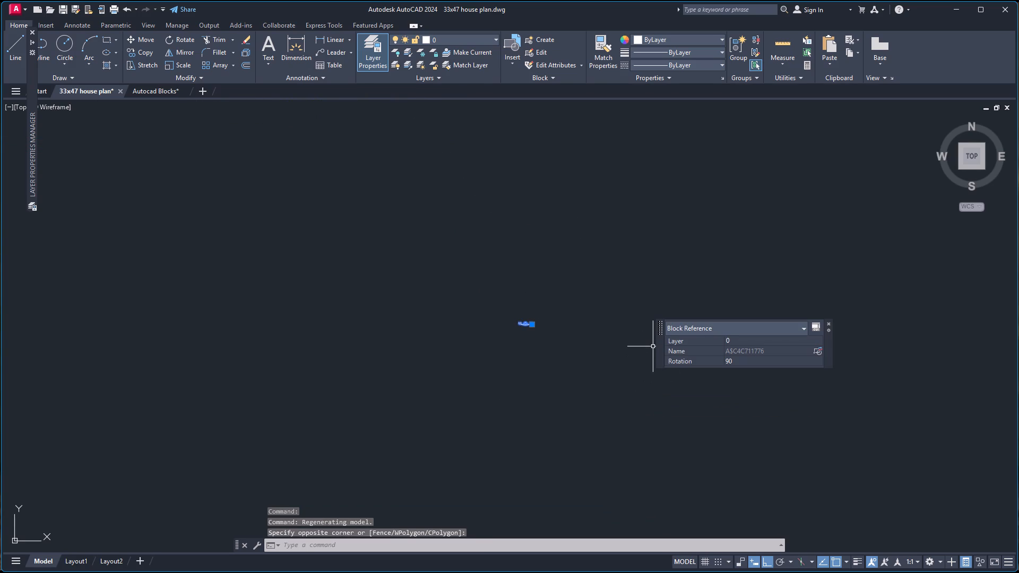
key("c")
key("Return")
scroll(546, 302, "up", 4)
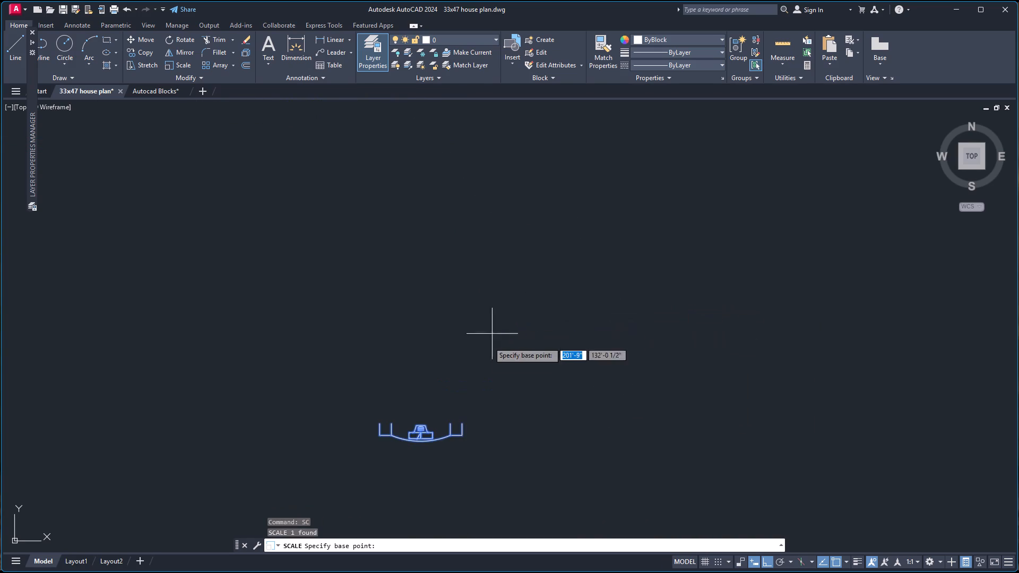
scroll(471, 384, "up", 2)
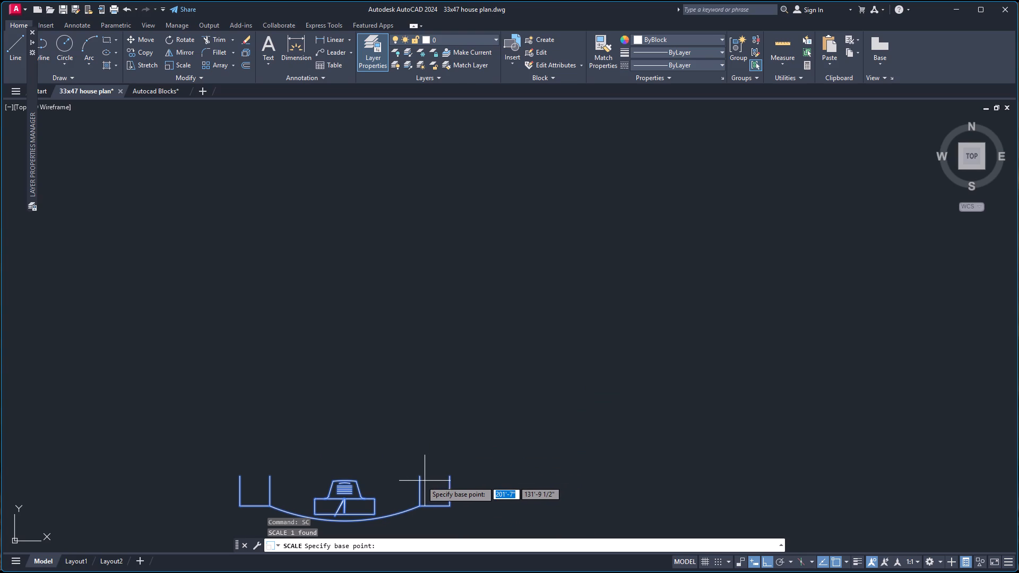
left_click(418, 478)
scroll(446, 454, "down", 6)
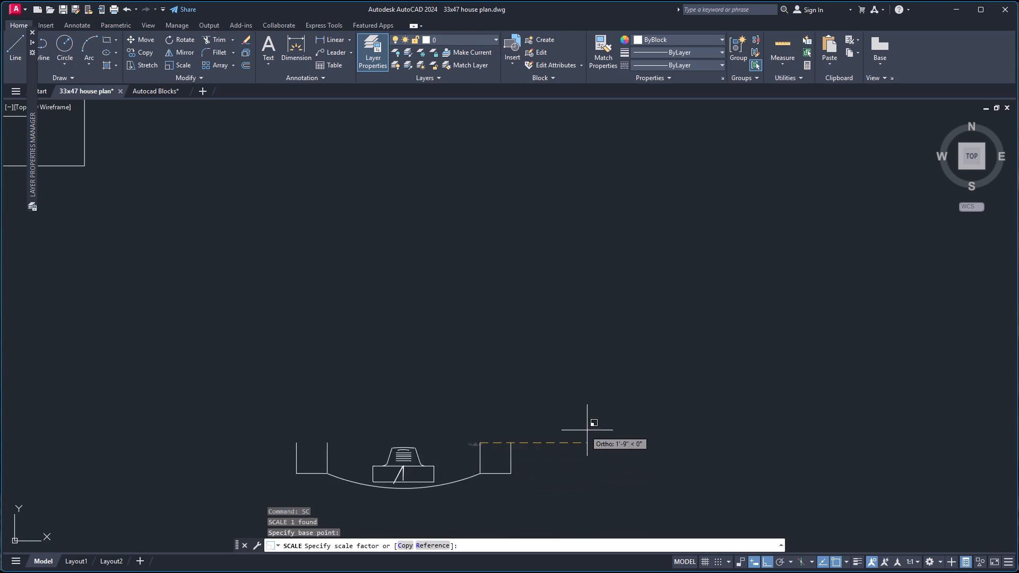
scroll(609, 427, "down", 5)
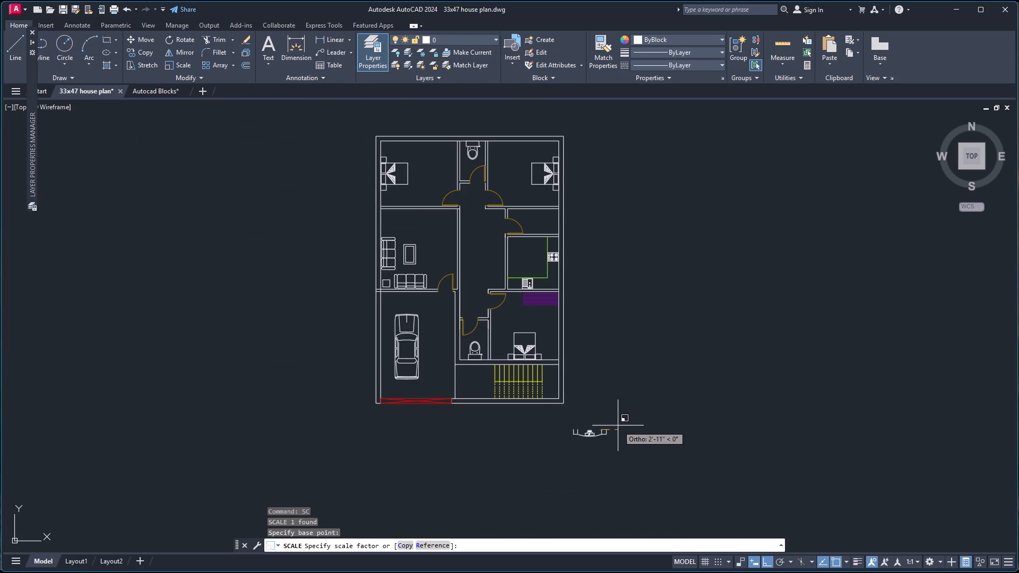
left_click(619, 427)
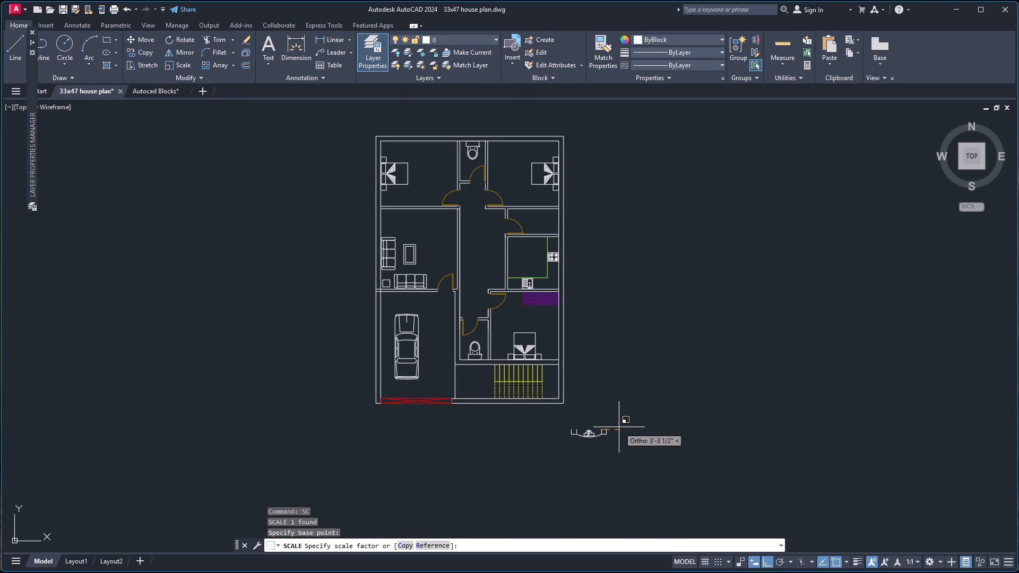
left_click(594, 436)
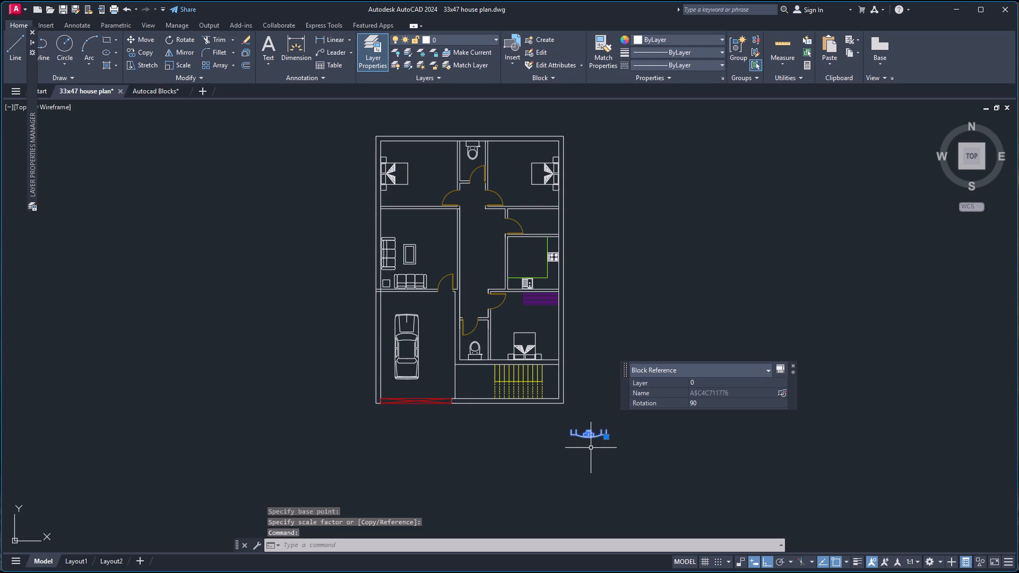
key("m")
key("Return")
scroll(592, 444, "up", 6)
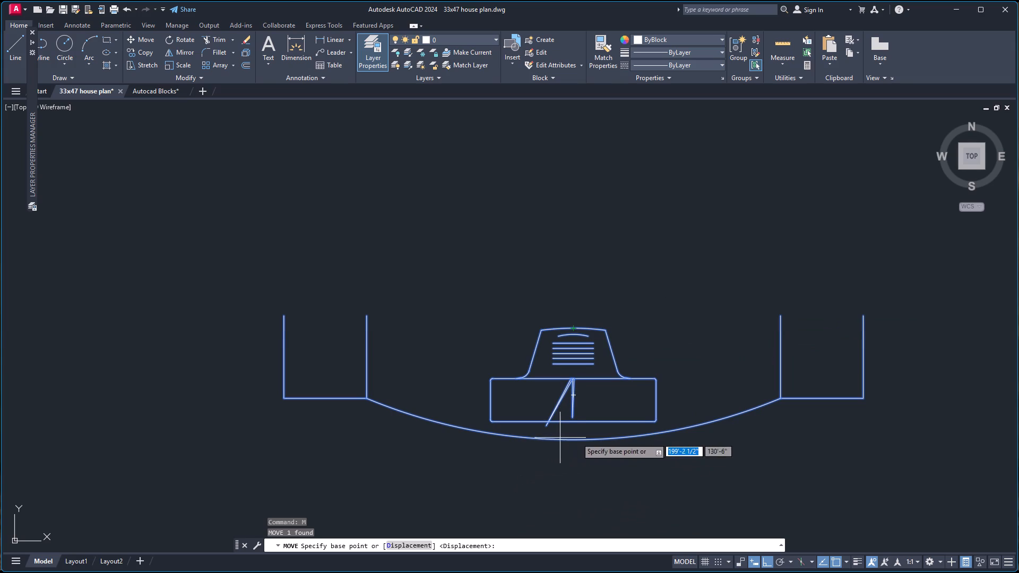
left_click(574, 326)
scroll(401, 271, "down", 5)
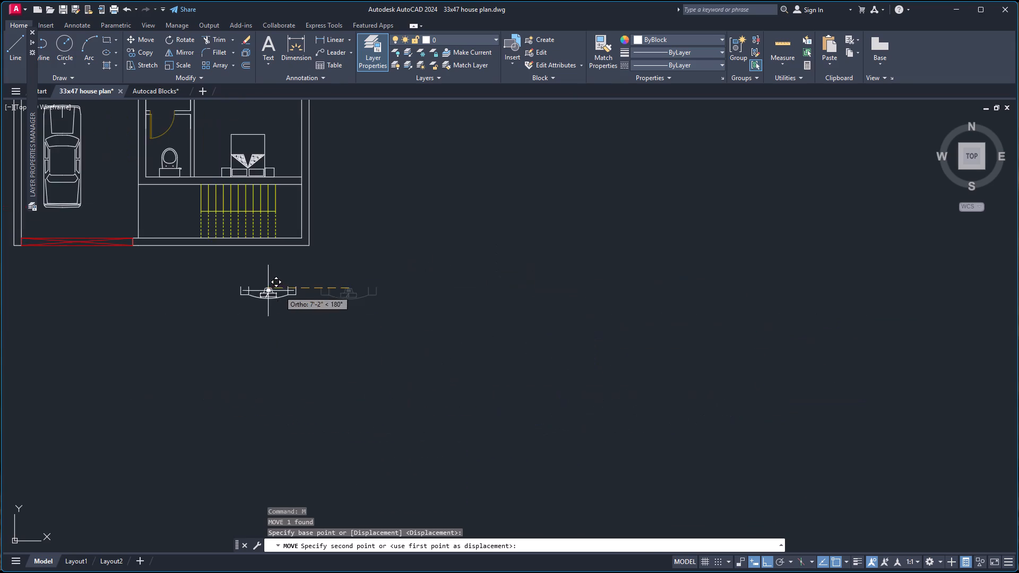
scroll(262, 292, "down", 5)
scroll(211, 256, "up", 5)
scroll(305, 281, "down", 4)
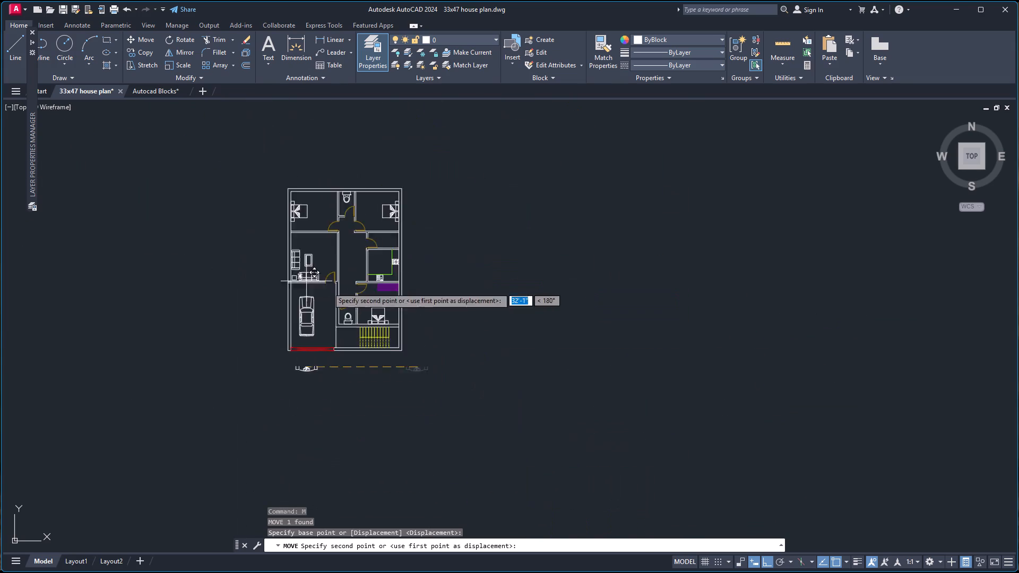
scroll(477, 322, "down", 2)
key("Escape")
Copy the TV unit by the television's top midpoint to midway between the two upper inside corners of the living room.
scroll(486, 348, "up", 3)
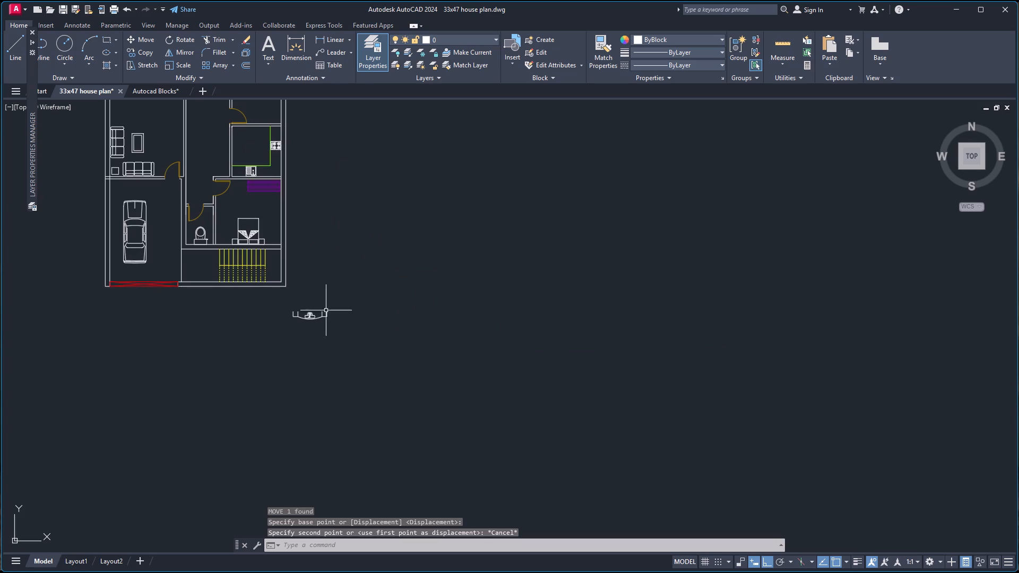
scroll(278, 300, "up", 4)
left_click_drag(321, 326, 334, 327)
left_click(738, 450)
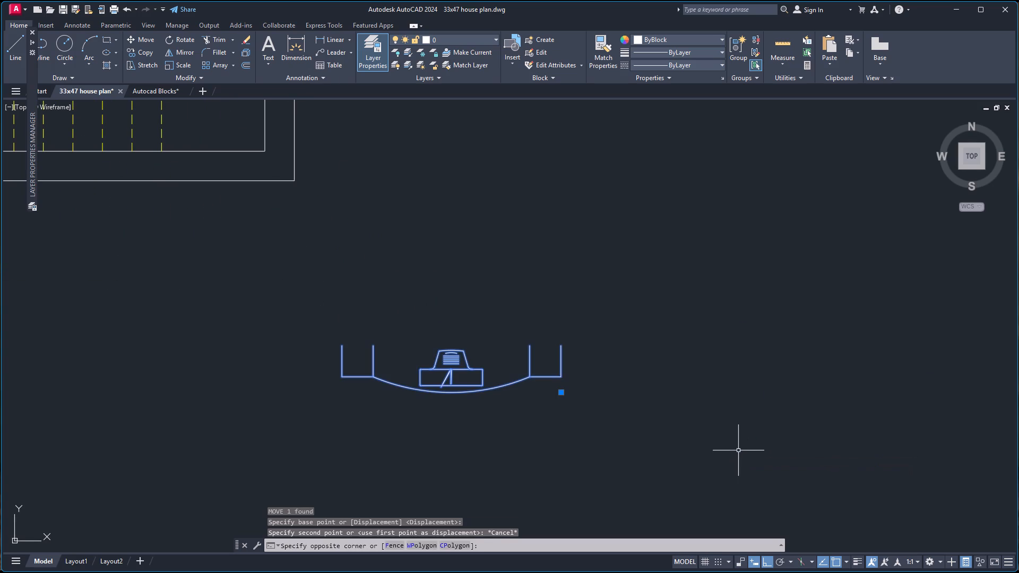
key("c")
key("o")
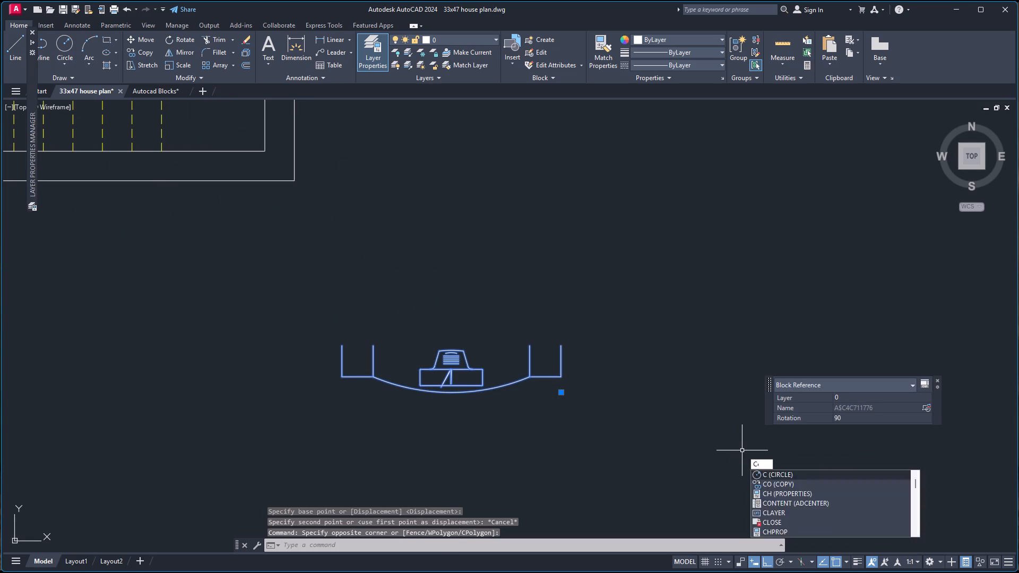
key("Return")
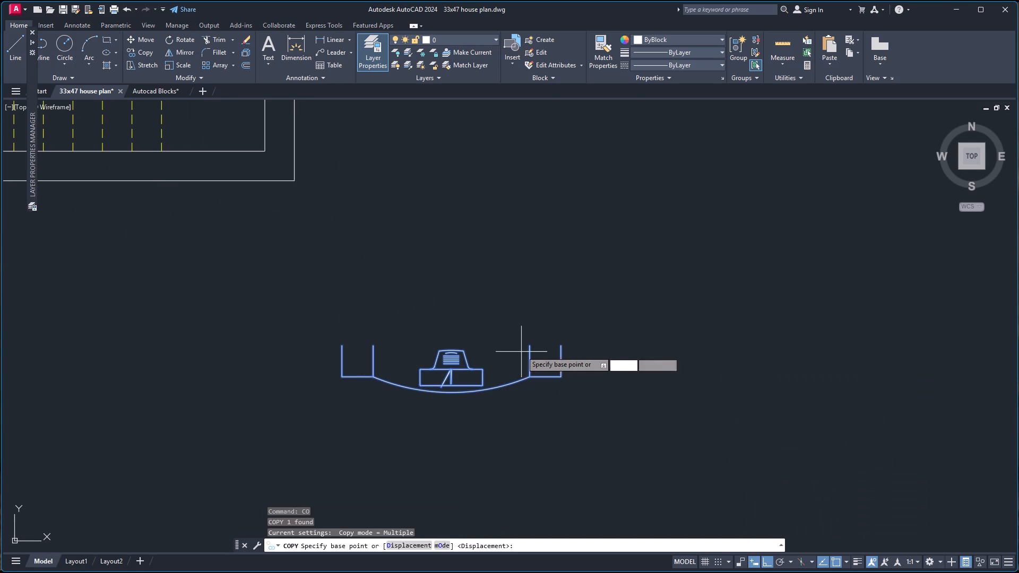
left_click(449, 348)
scroll(341, 293, "down", 5)
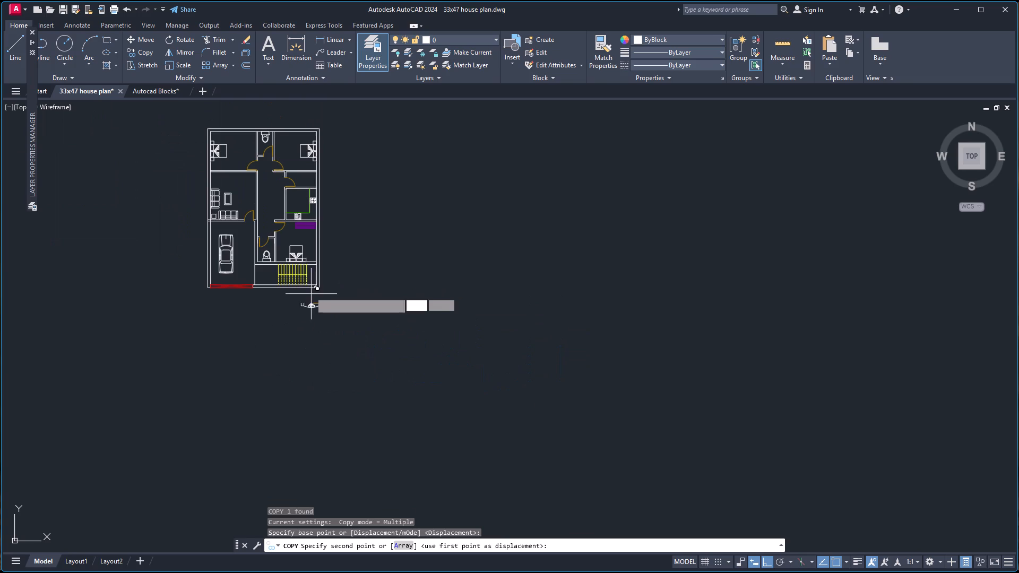
scroll(296, 226, "up", 4)
scroll(103, 187, "down", 4)
scroll(61, 163, "down", 1)
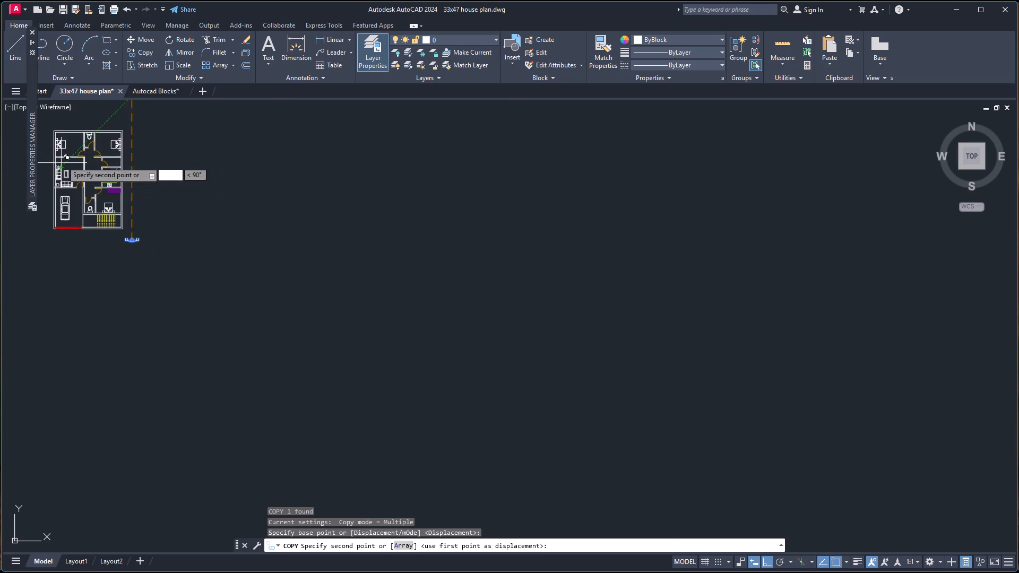
scroll(65, 153, "up", 4)
scroll(57, 197, "down", 3)
scroll(44, 188, "up", 1)
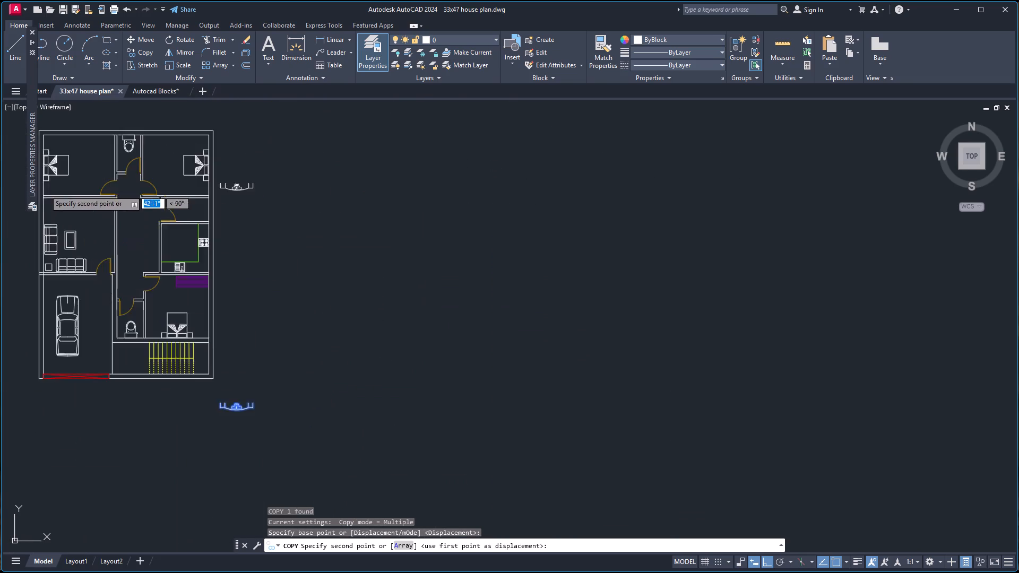
scroll(45, 191, "up", 2)
right_click(74, 230)
left_click(114, 283)
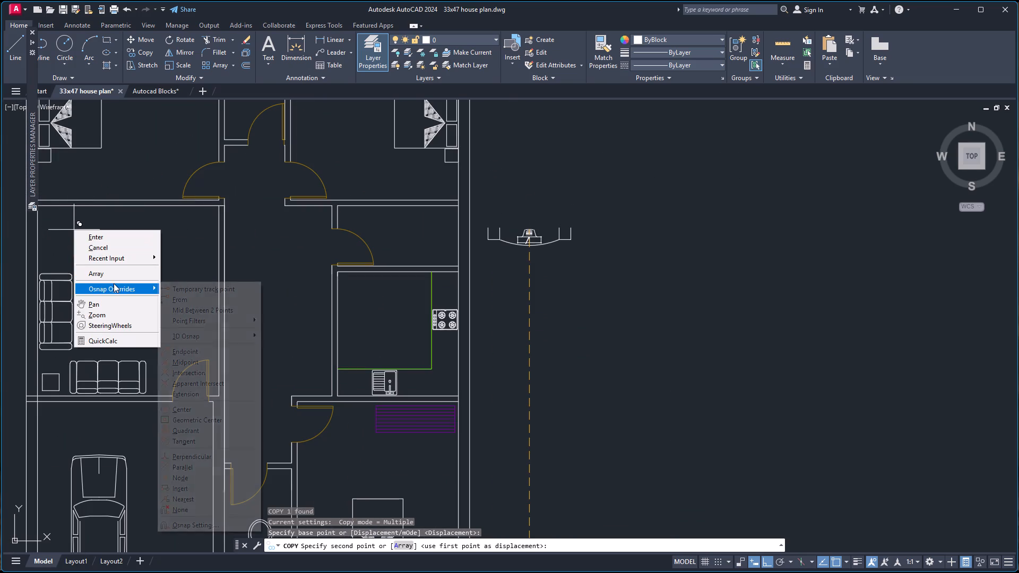
left_click(187, 310)
scroll(40, 214, "down", 3)
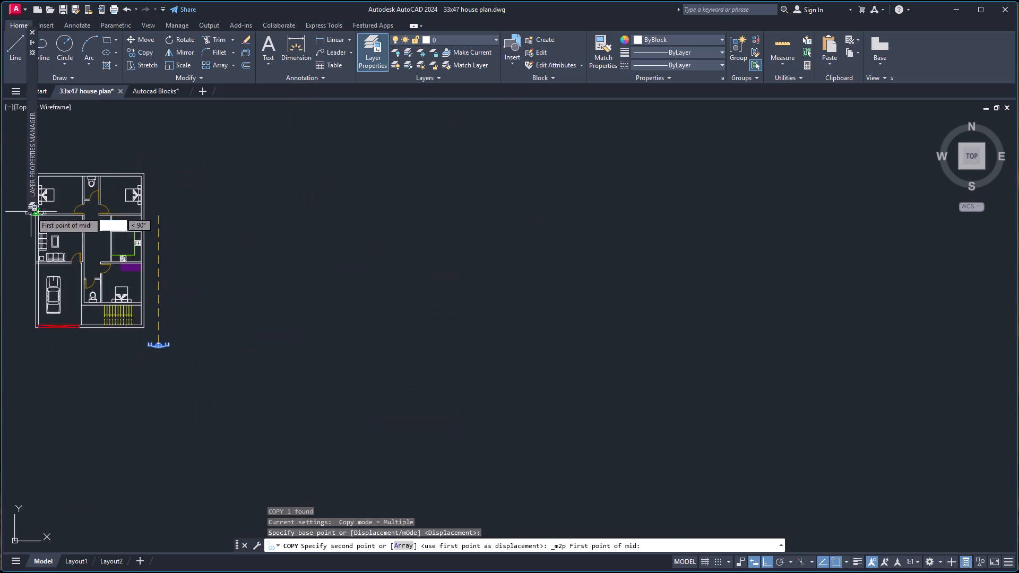
scroll(30, 211, "up", 3)
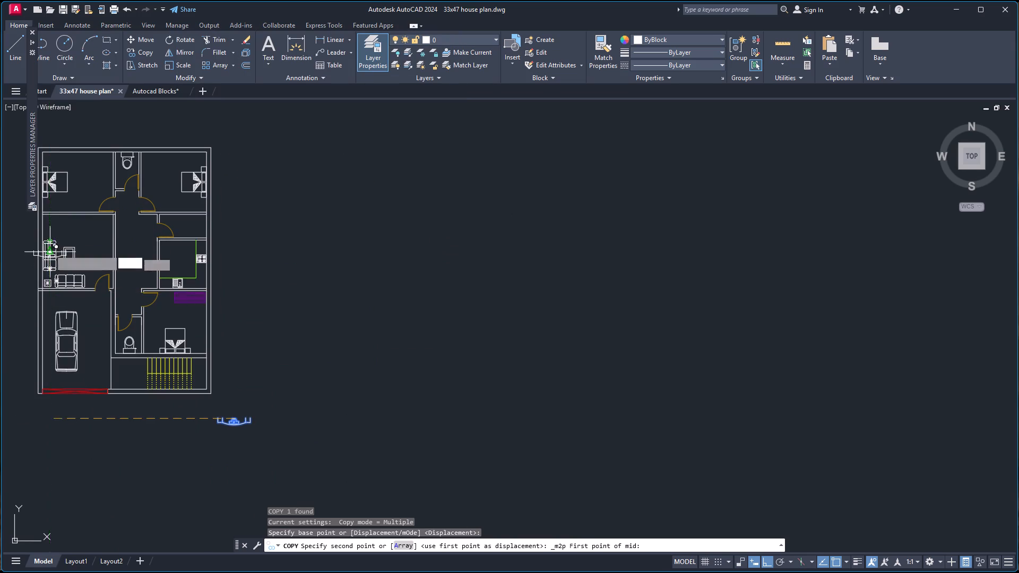
scroll(31, 219, "up", 4)
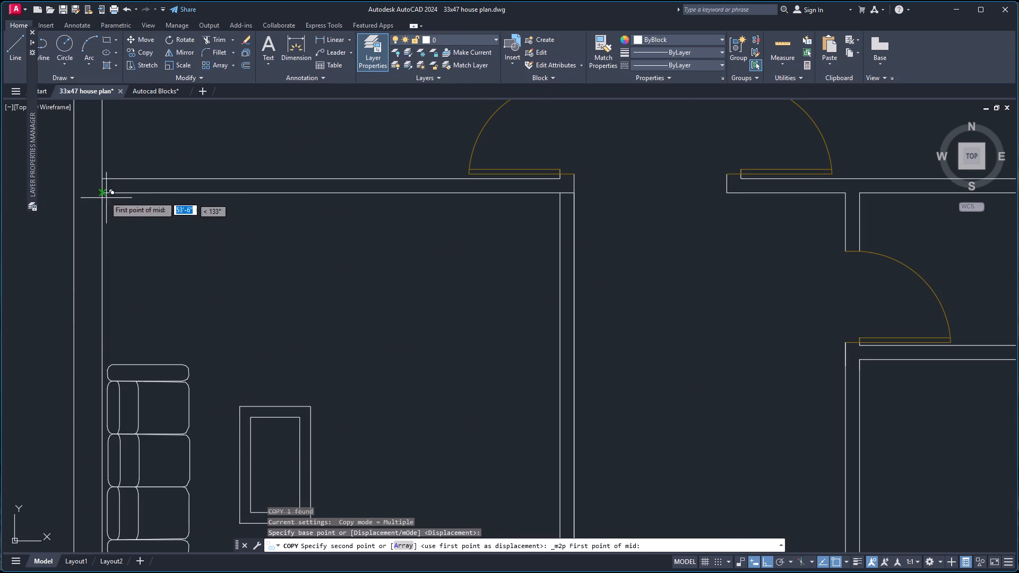
left_click(99, 192)
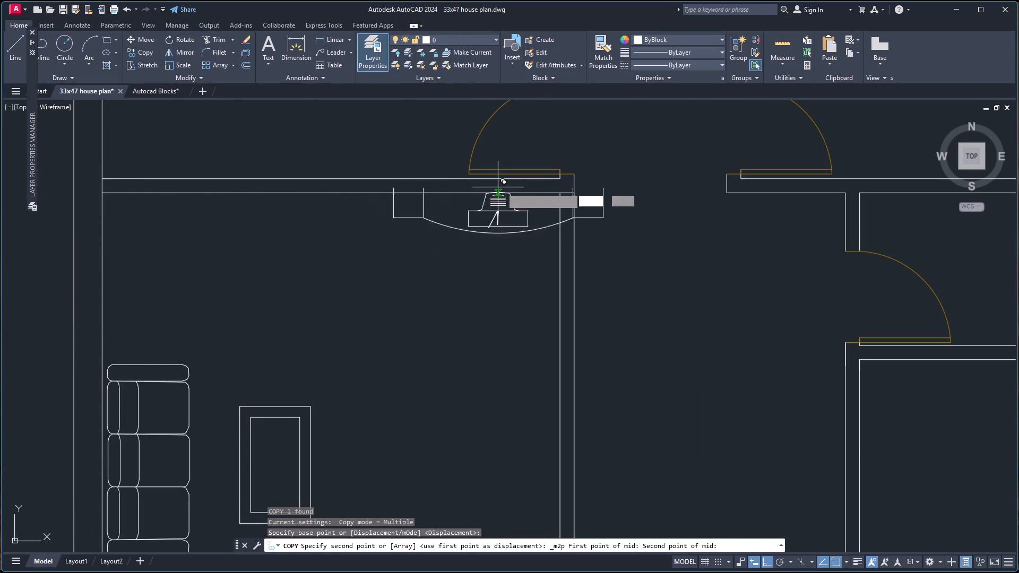
left_click(558, 194)
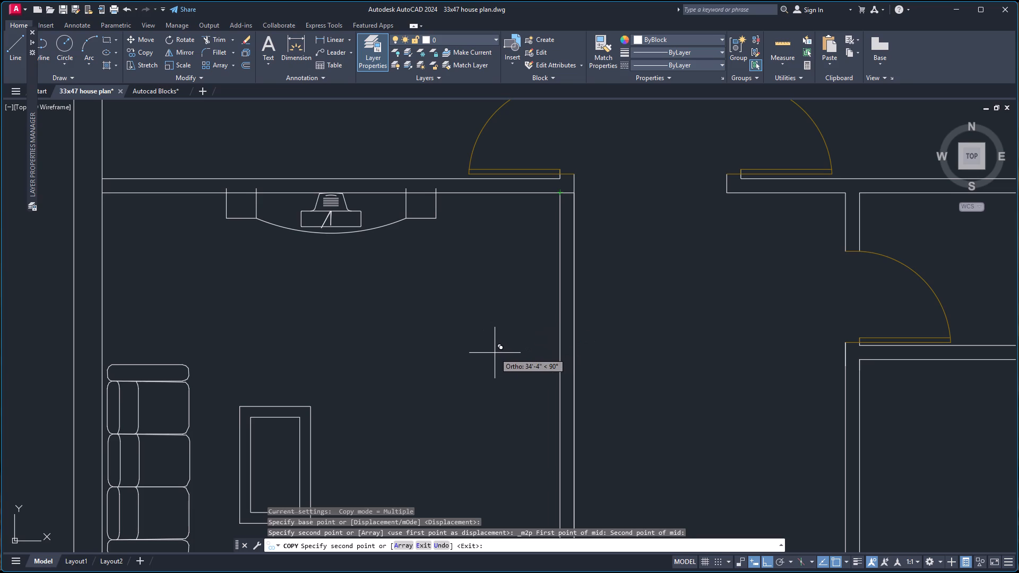
key("Escape")
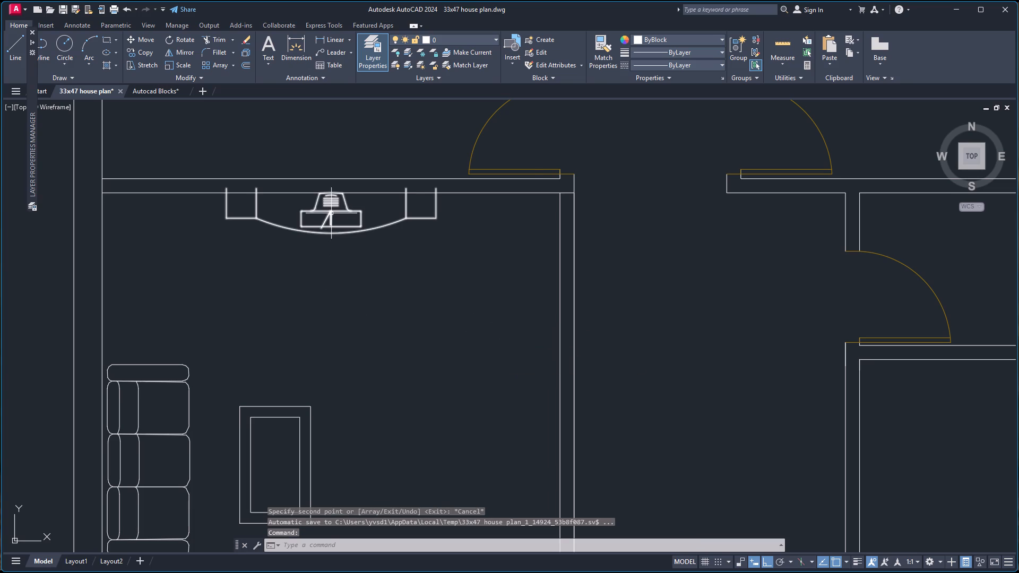
Move the copied TV unit down about 1 1/2" so the end of its outer side line meets the living room wall face.
left_click(331, 213)
key("m")
key("Return")
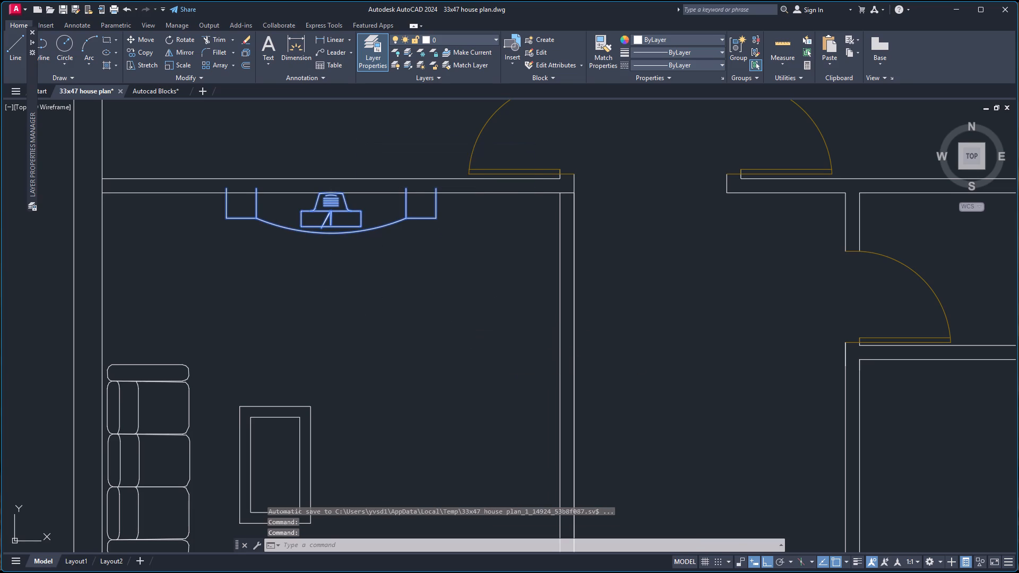
scroll(448, 244, "up", 3)
scroll(435, 168, "down", 4)
scroll(426, 143, "up", 4)
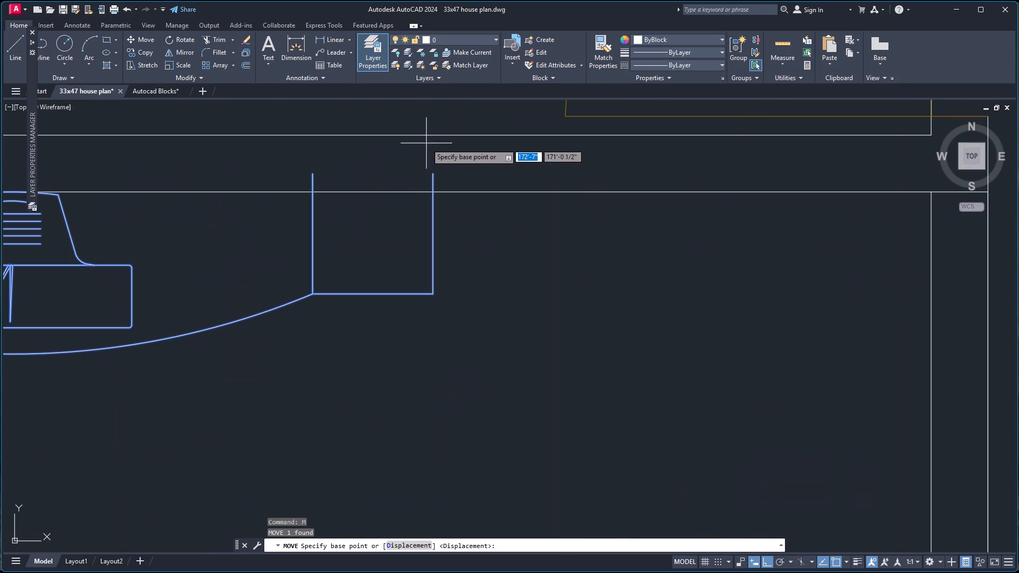
left_click(431, 171)
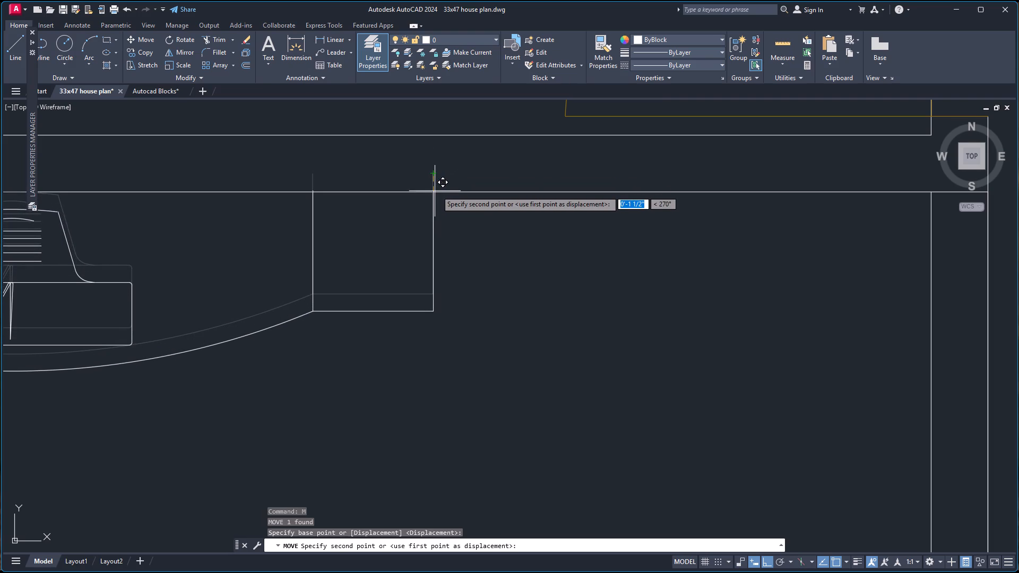
left_click(433, 190)
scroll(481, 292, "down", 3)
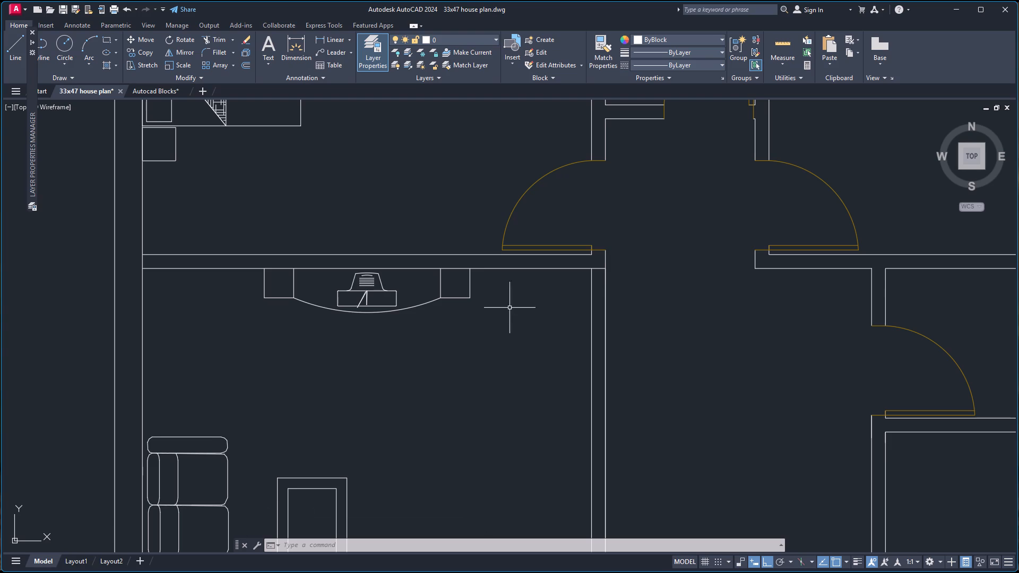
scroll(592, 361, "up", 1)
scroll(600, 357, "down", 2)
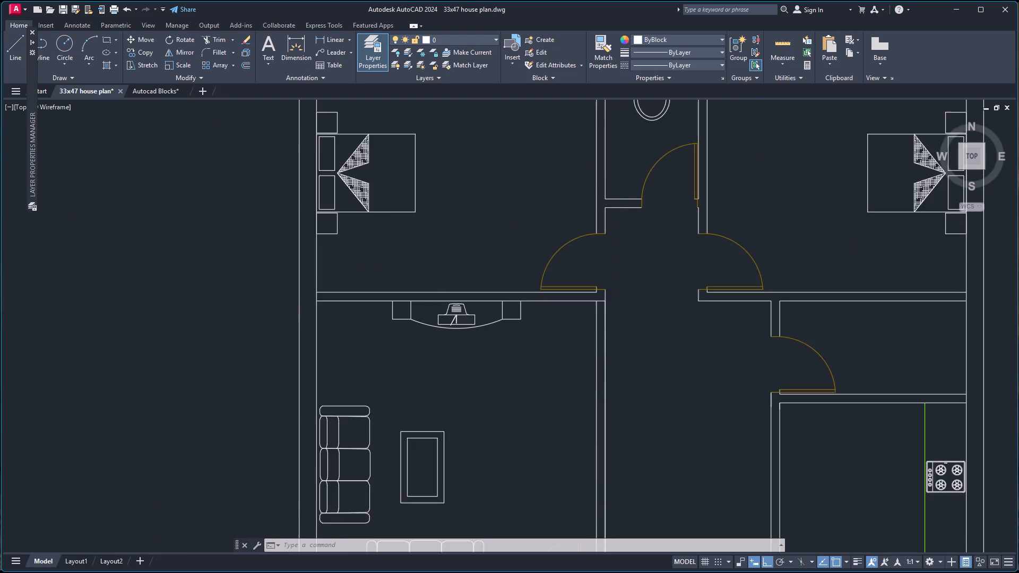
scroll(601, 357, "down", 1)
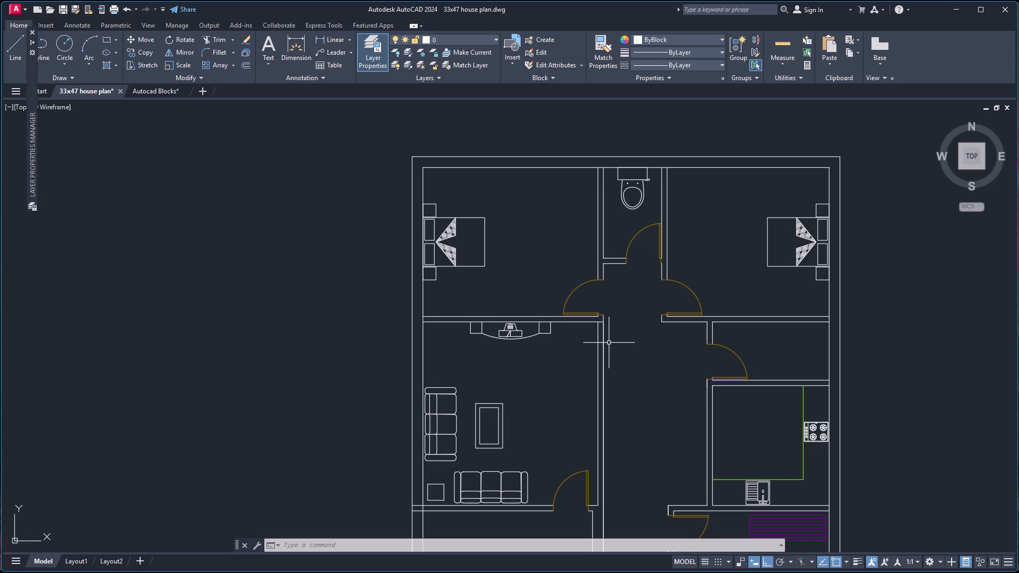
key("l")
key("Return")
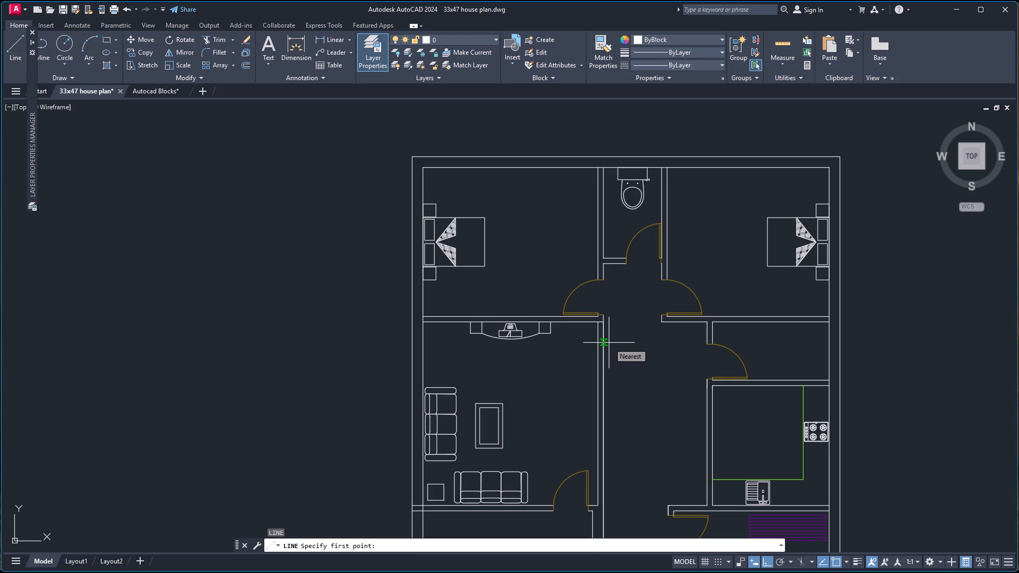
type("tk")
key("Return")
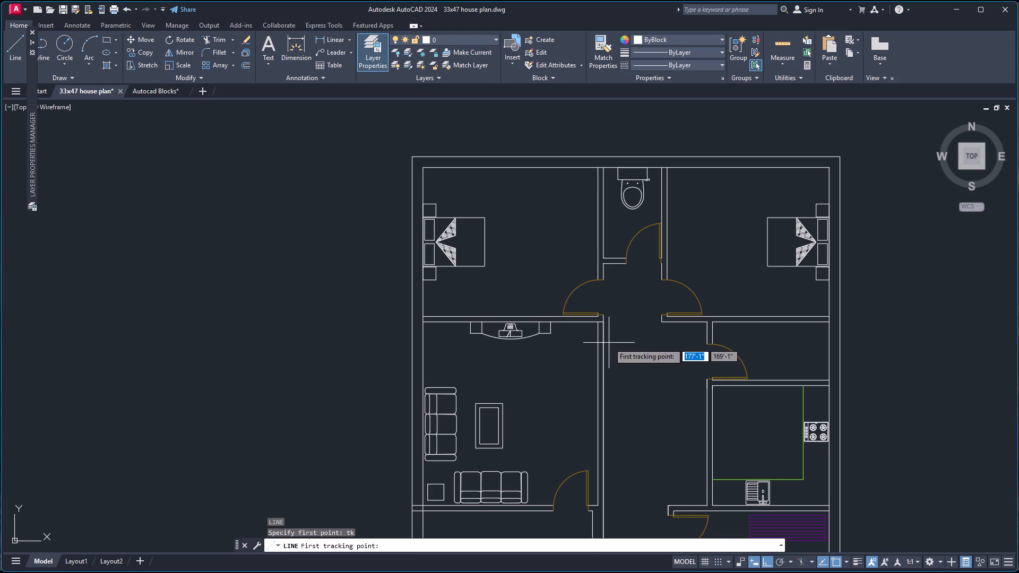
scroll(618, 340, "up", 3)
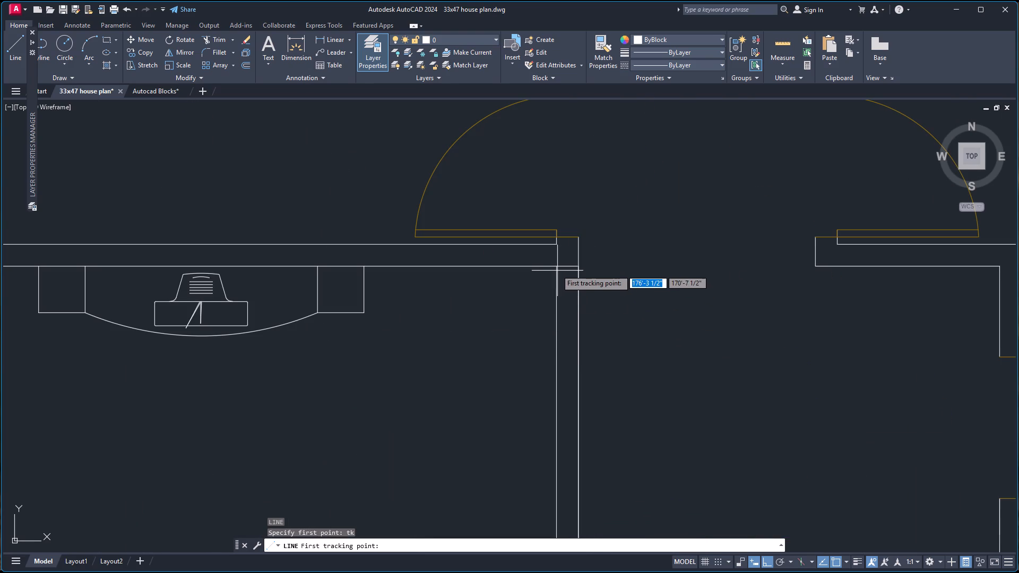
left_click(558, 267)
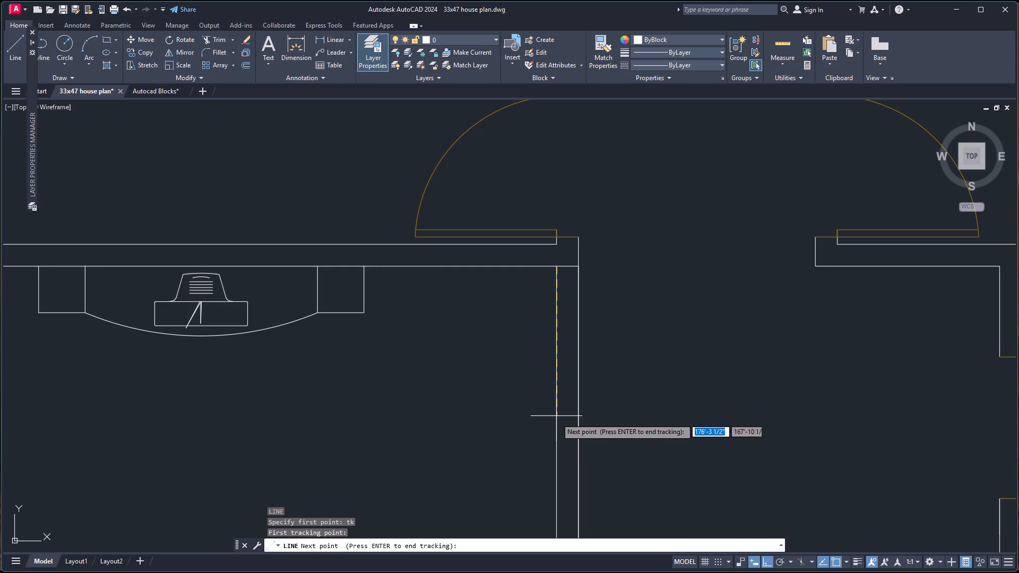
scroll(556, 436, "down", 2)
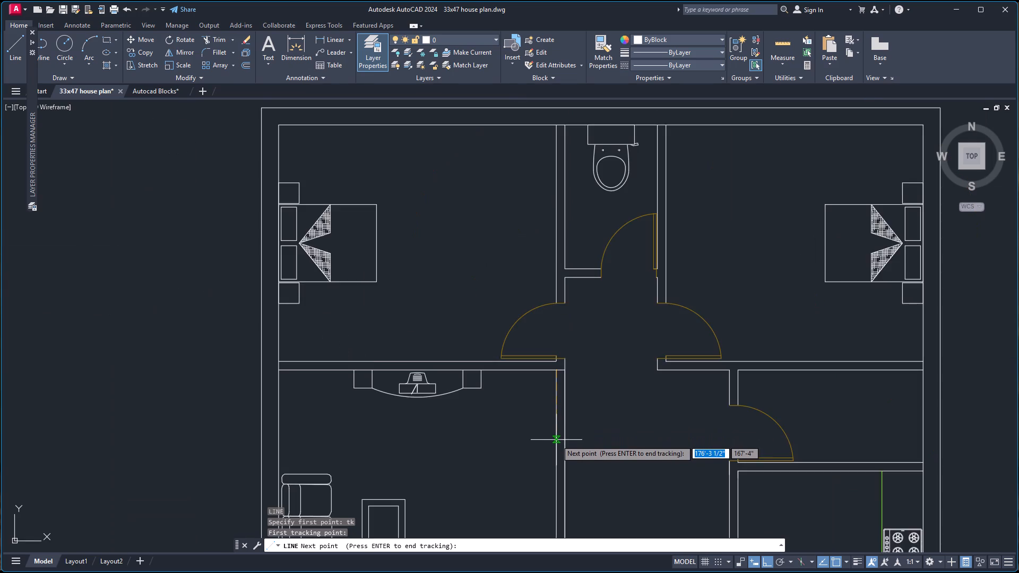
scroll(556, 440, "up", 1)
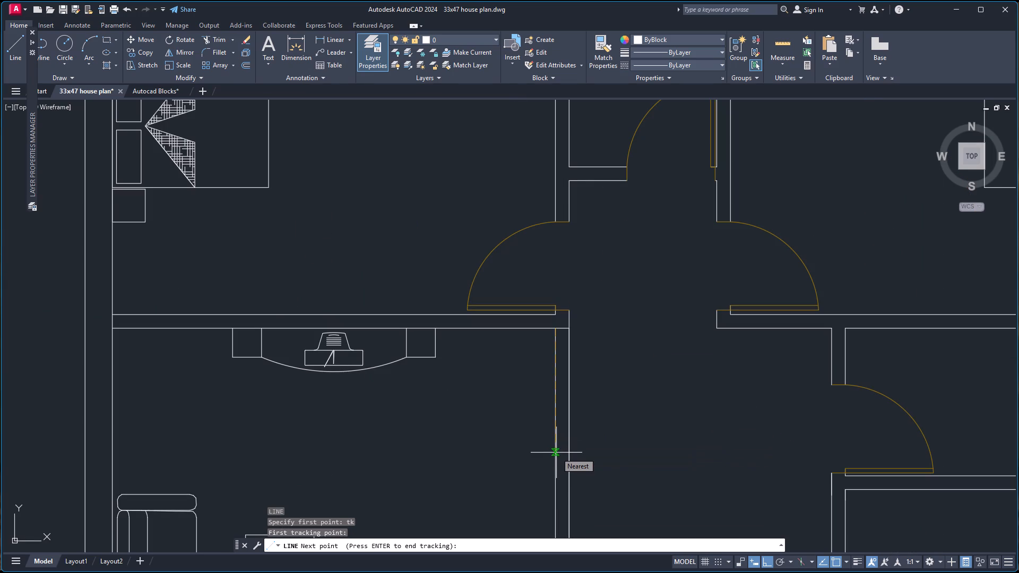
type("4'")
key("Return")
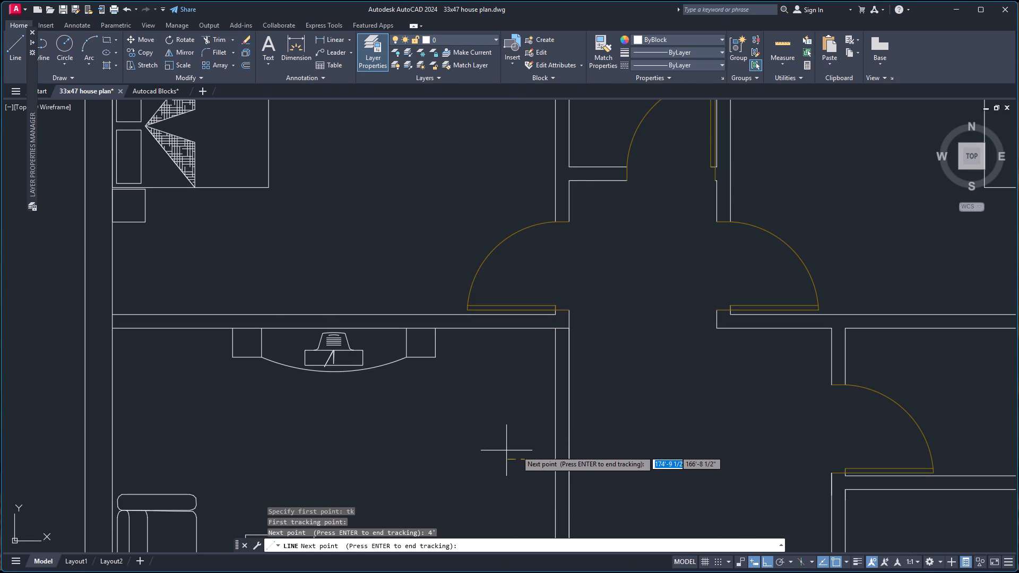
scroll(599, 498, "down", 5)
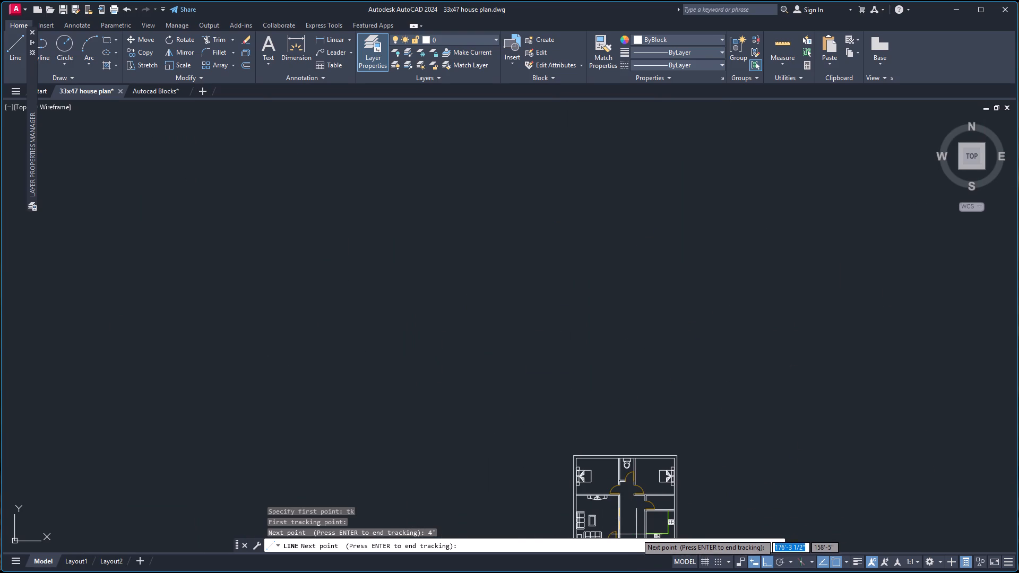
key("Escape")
Make Walls the current layer and draw a line across the living room's east wall, tracked 5' below its upper inside corner.
scroll(629, 508, "up", 8)
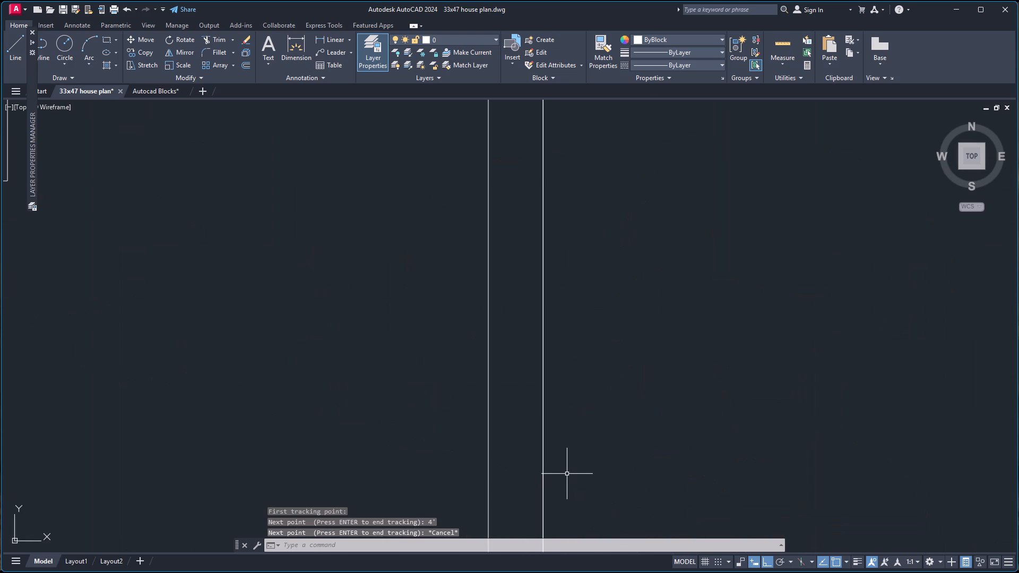
key("l")
key("Return")
type("tk")
key("Return")
scroll(526, 404, "down", 3)
scroll(526, 300, "up", 1)
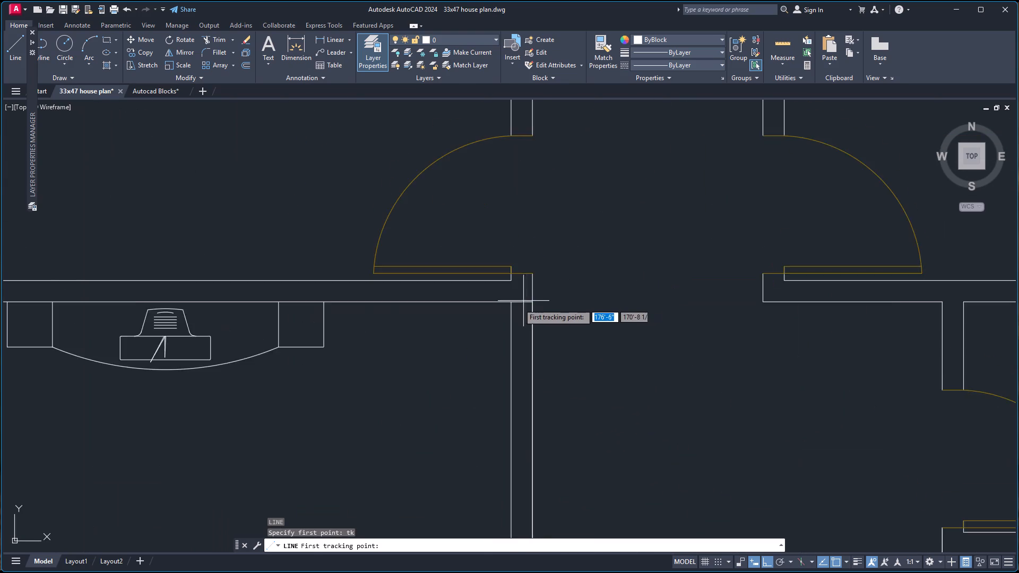
scroll(519, 303, "up", 1)
left_click(507, 302)
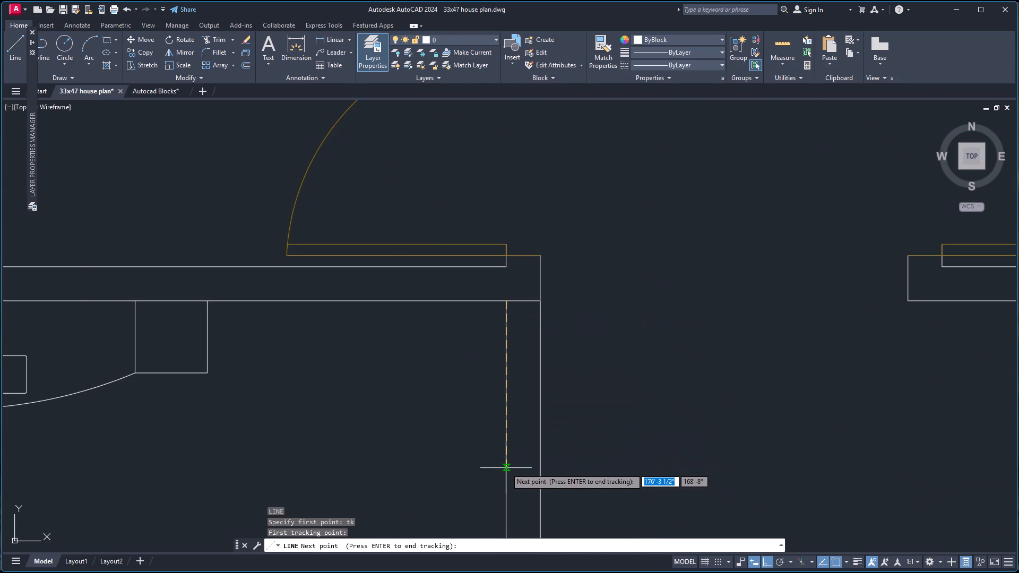
type("5'")
key("Return")
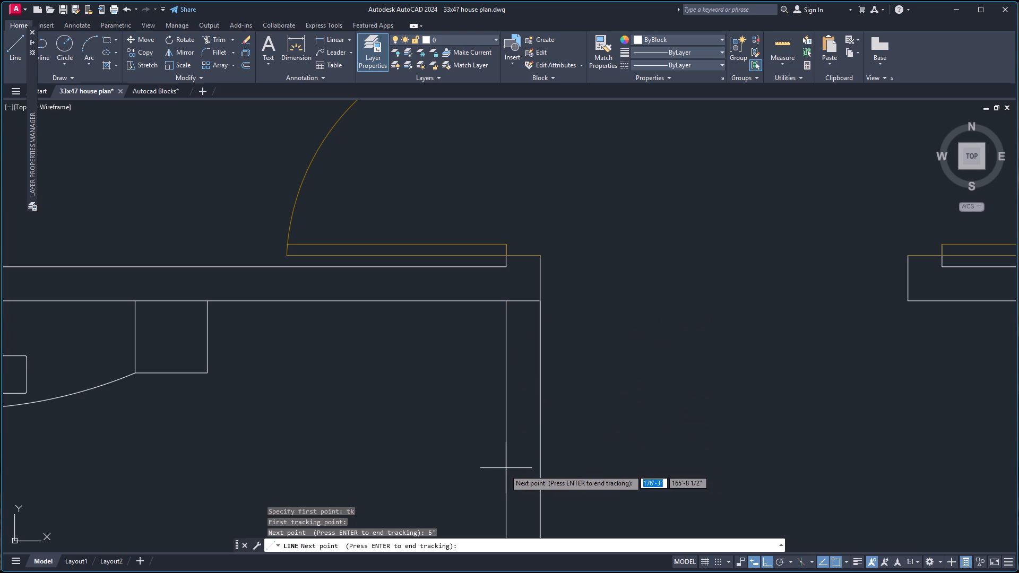
scroll(520, 468, "down", 3)
key("Return")
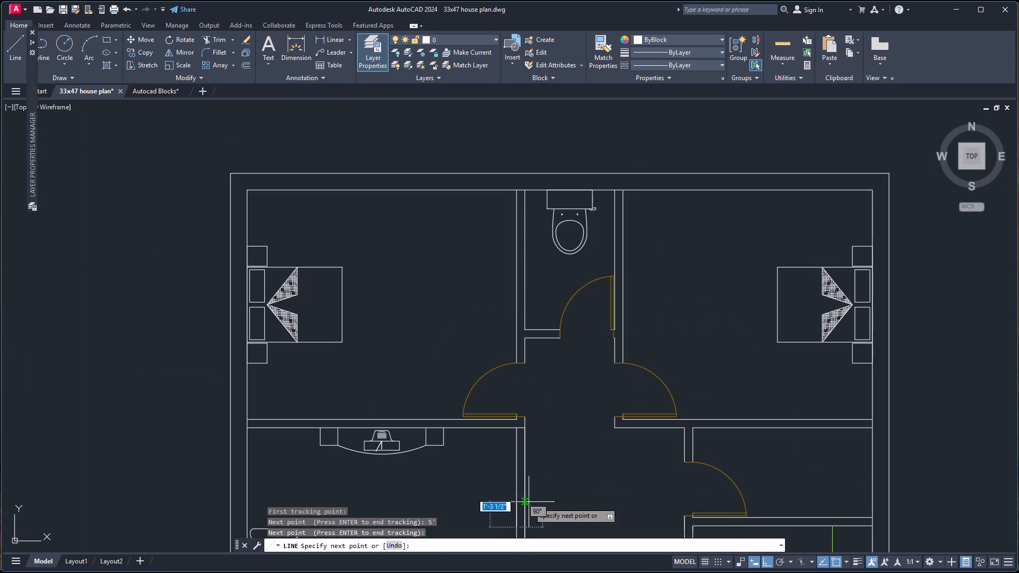
scroll(531, 501, "down", 2)
scroll(537, 532, "up", 5)
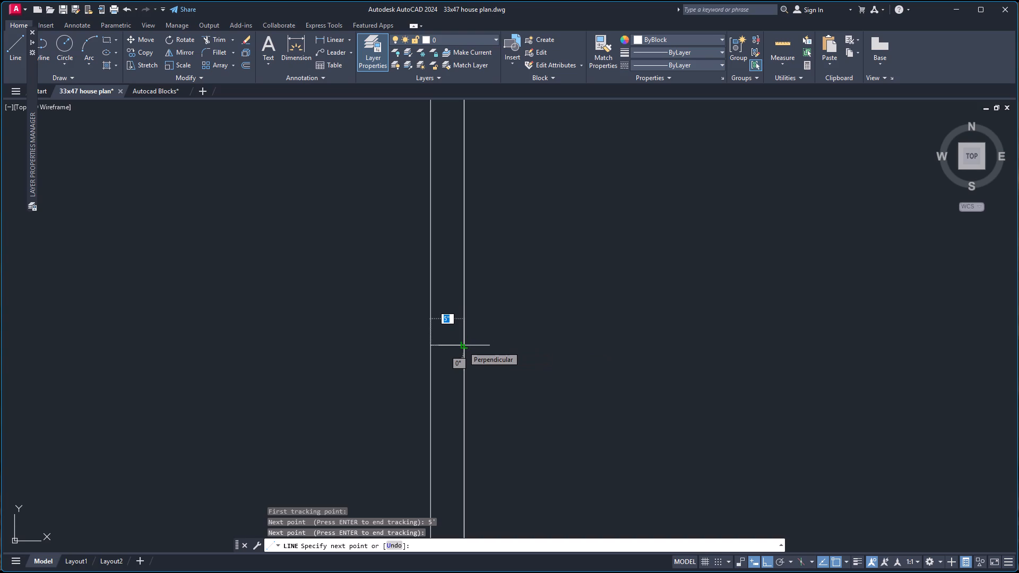
left_click(478, 39)
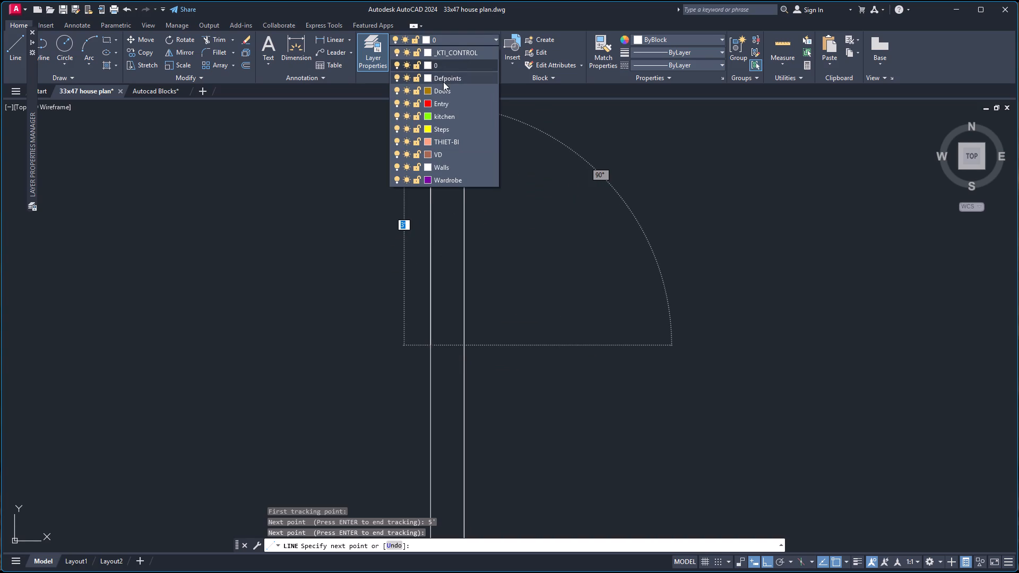
left_click(438, 166)
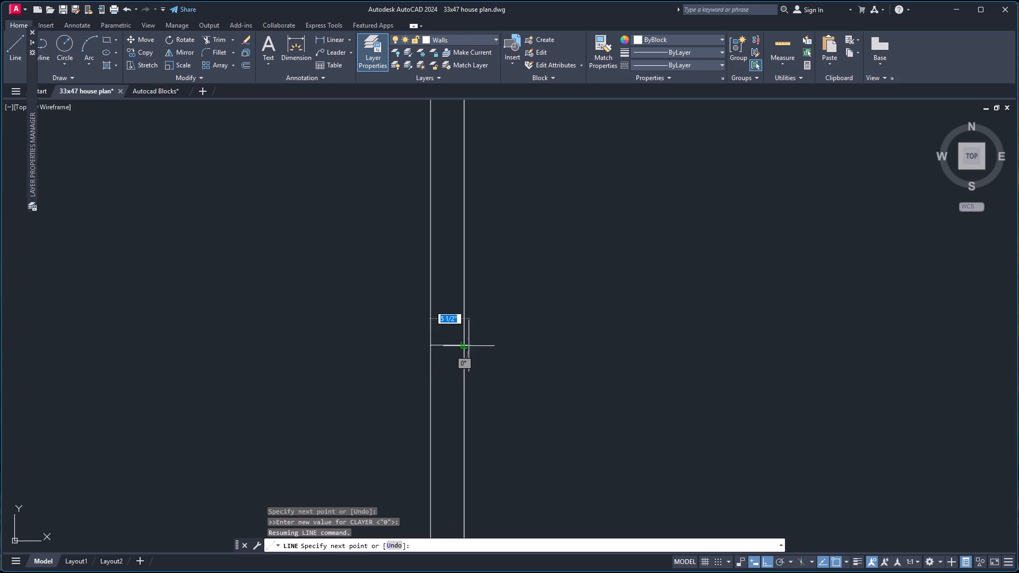
left_click(462, 347)
key("space")
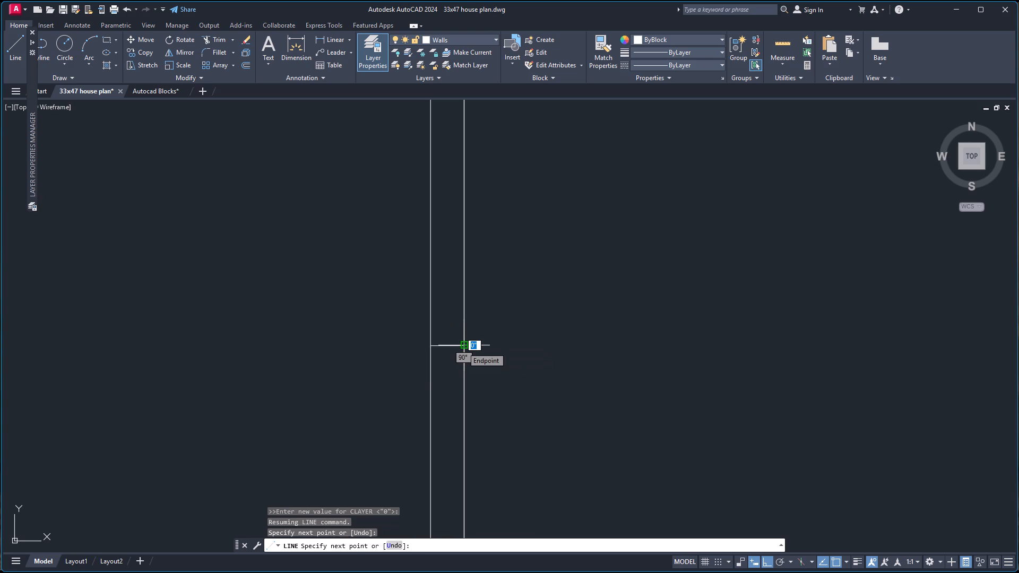
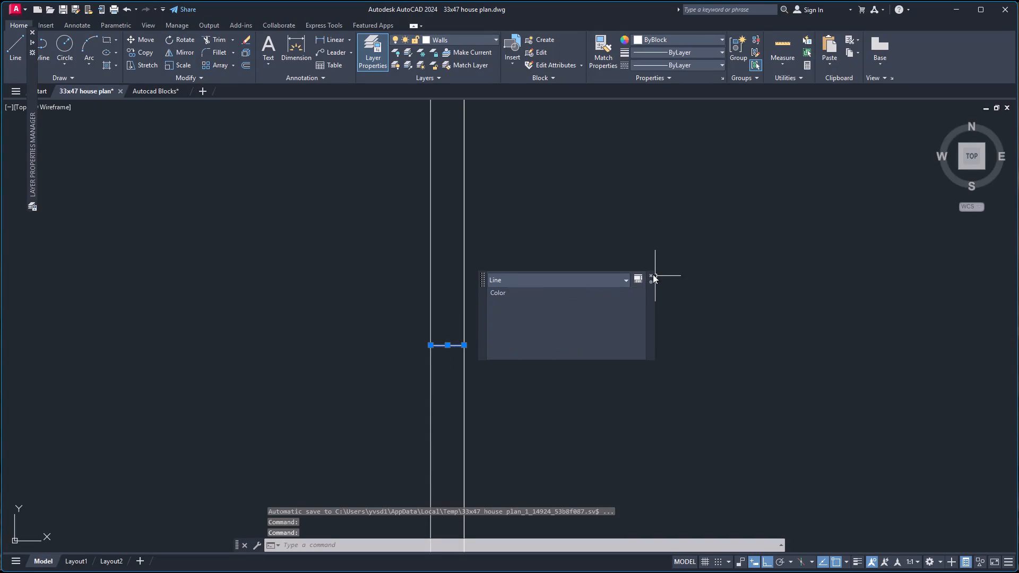
Break the living-room-side wall line at its junction with the short cross line below the TV unit.
left_click(650, 274)
key("Escape")
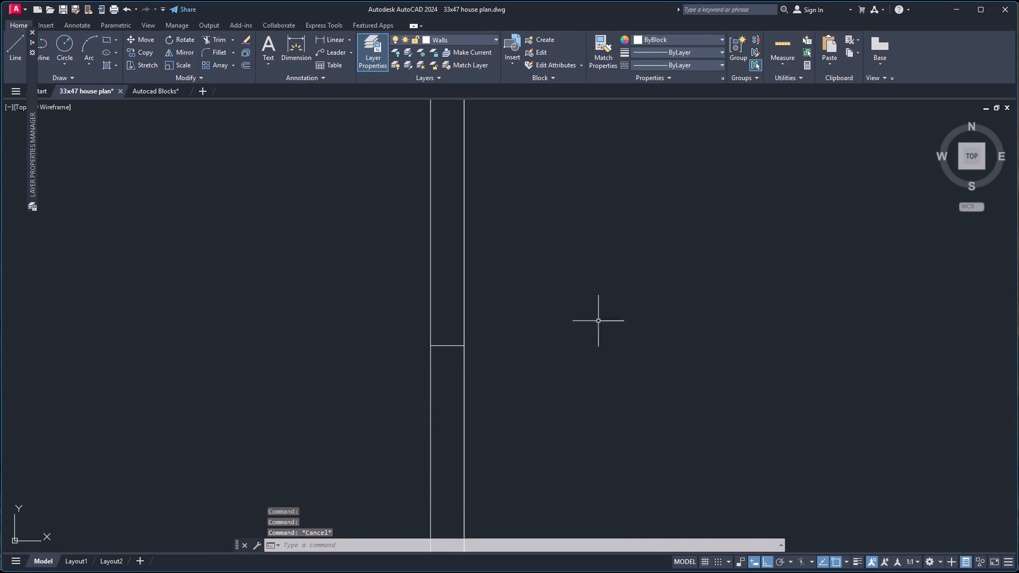
scroll(485, 282, "down", 2)
scroll(476, 224, "down", 1)
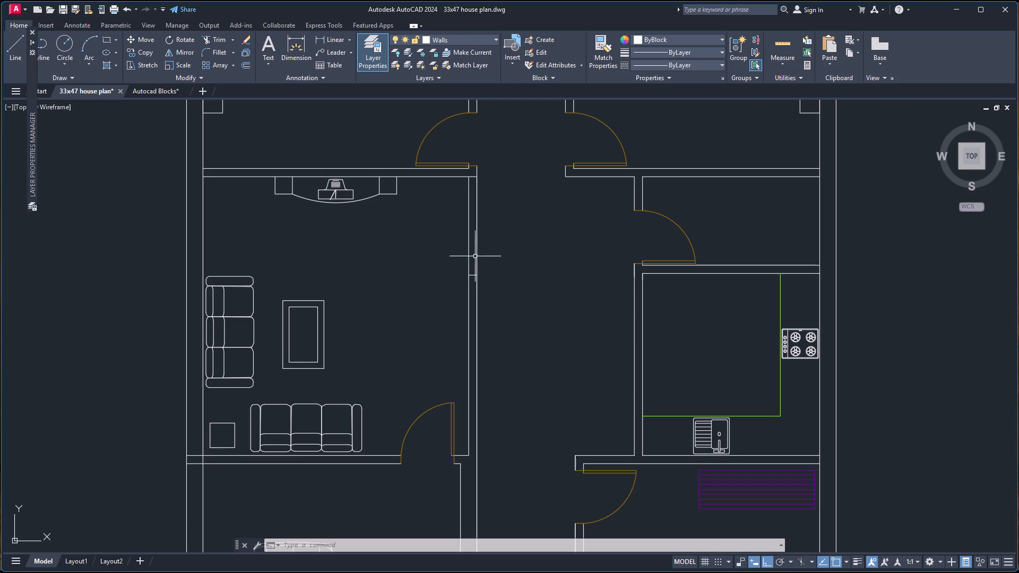
scroll(464, 267, "up", 5)
scroll(473, 284, "down", 5)
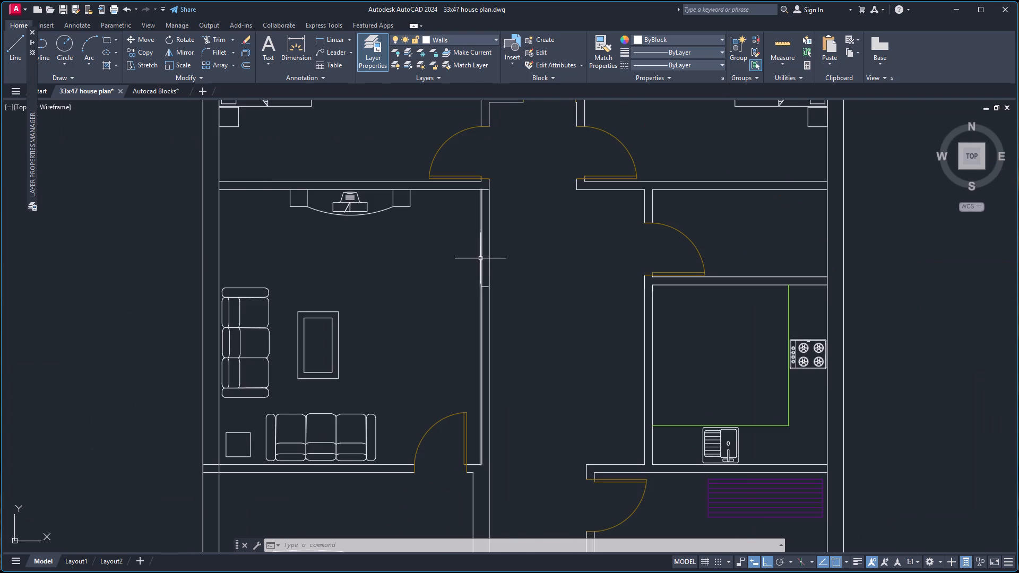
scroll(480, 255, "up", 2)
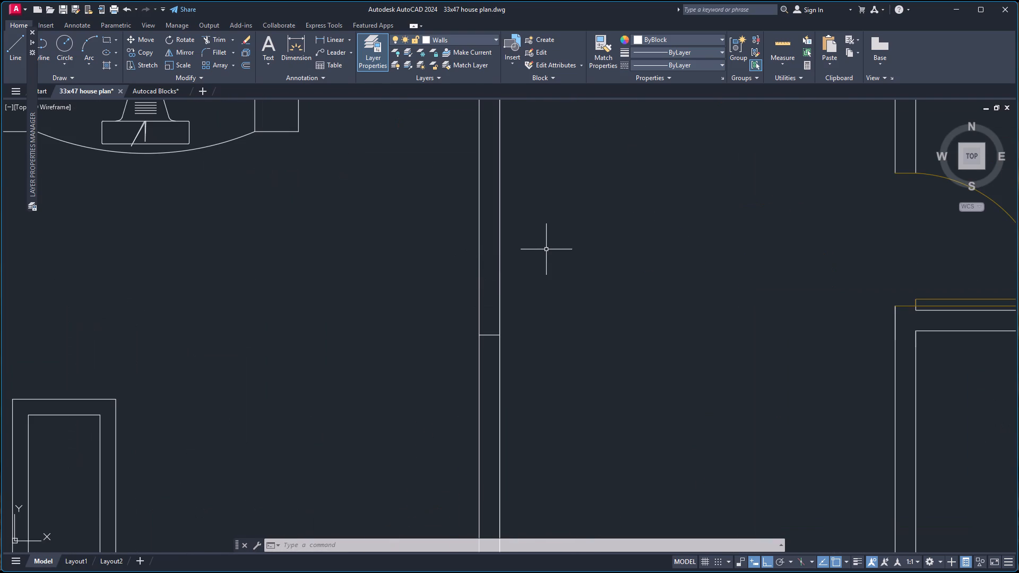
type("bre")
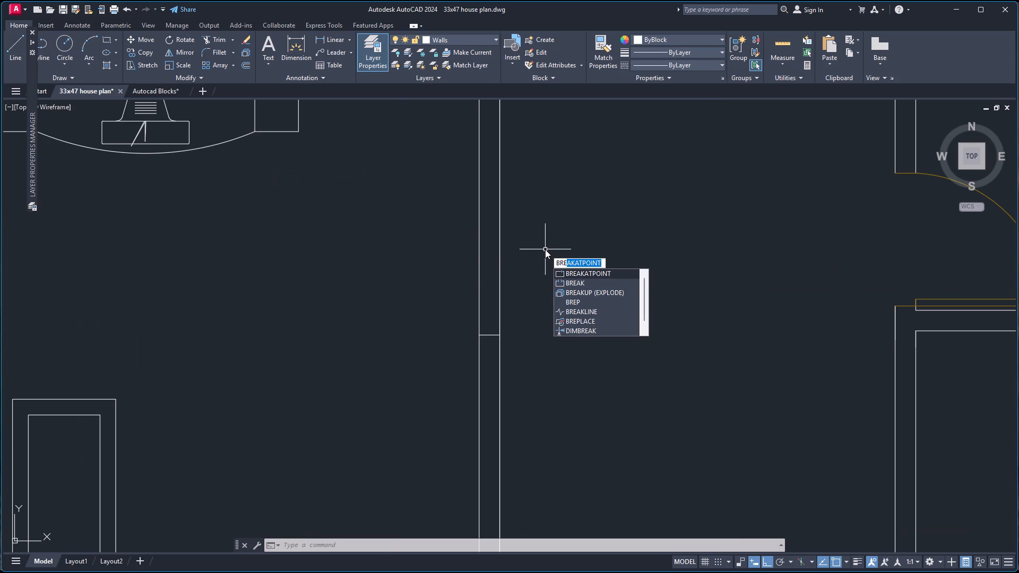
key("Return")
scroll(529, 270, "up", 3)
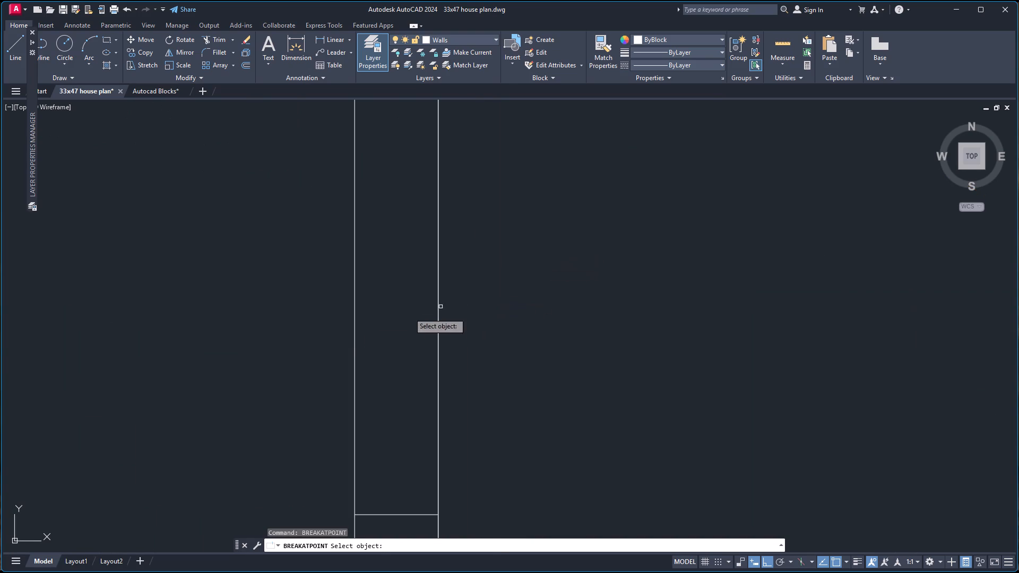
left_click(355, 354)
scroll(357, 424, "down", 1)
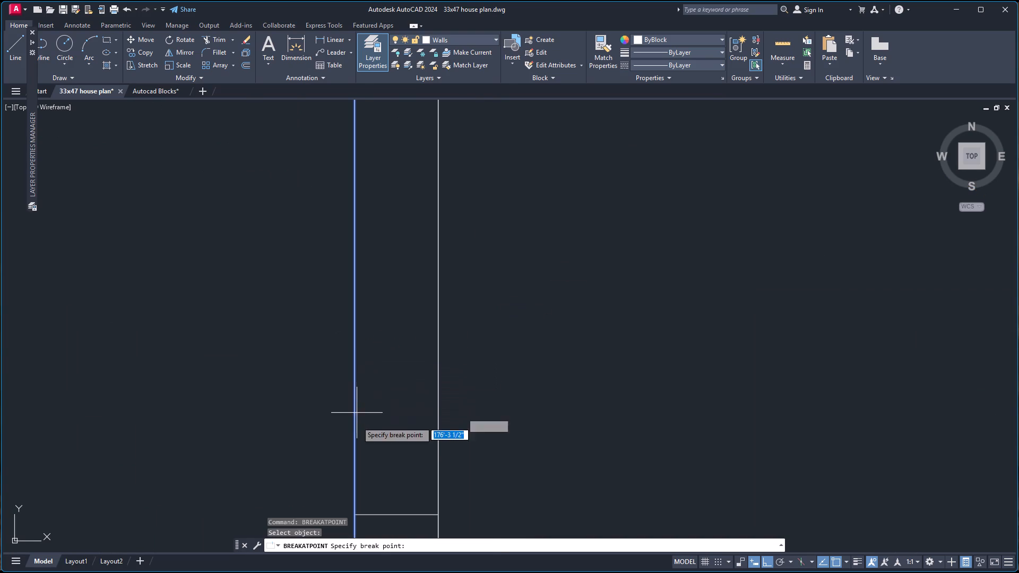
scroll(357, 425, "down", 1)
scroll(360, 467, "up", 6)
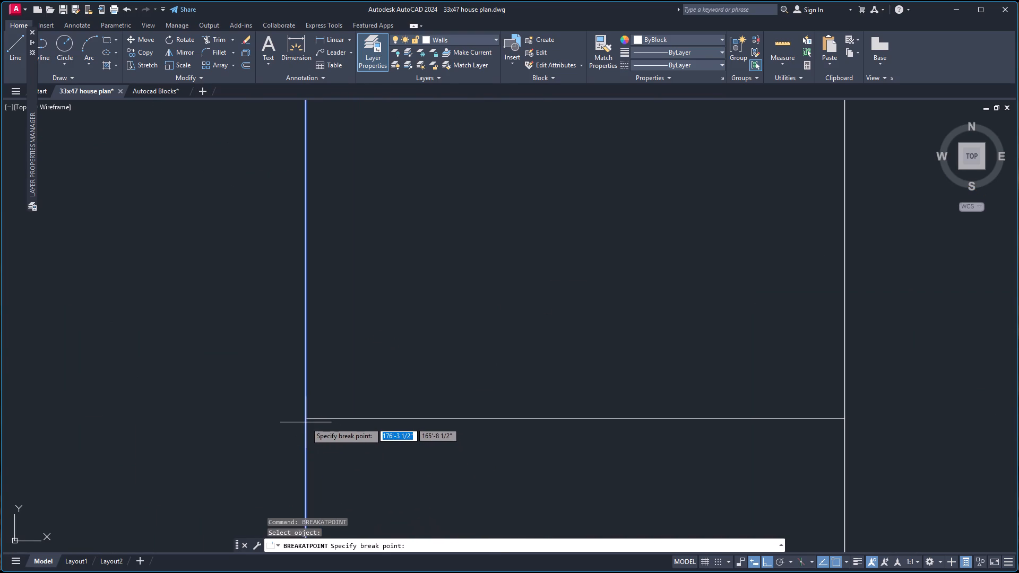
left_click(308, 418)
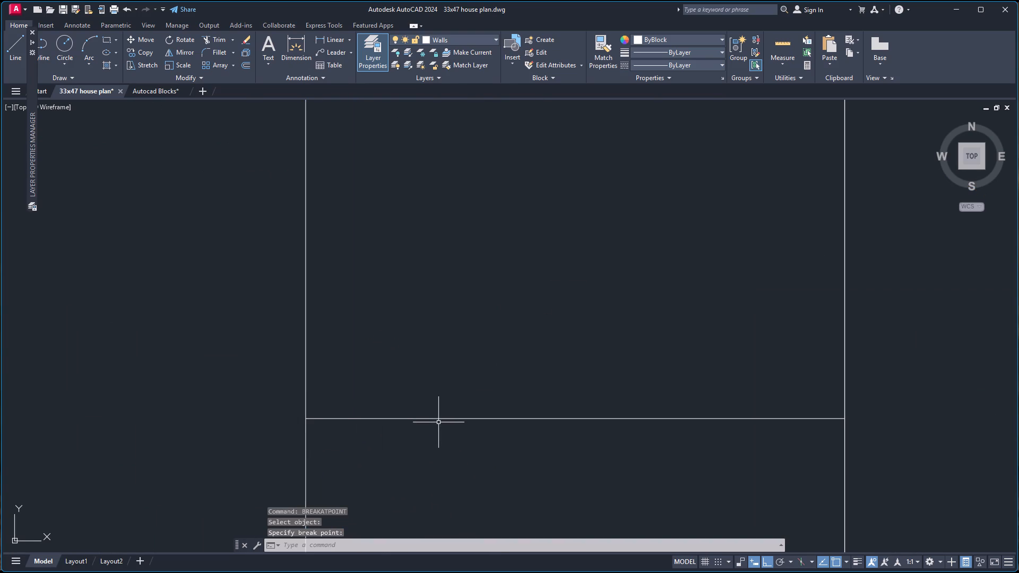
Break the hallway-side line of the same wall at the other end of the short cross line.
key("space")
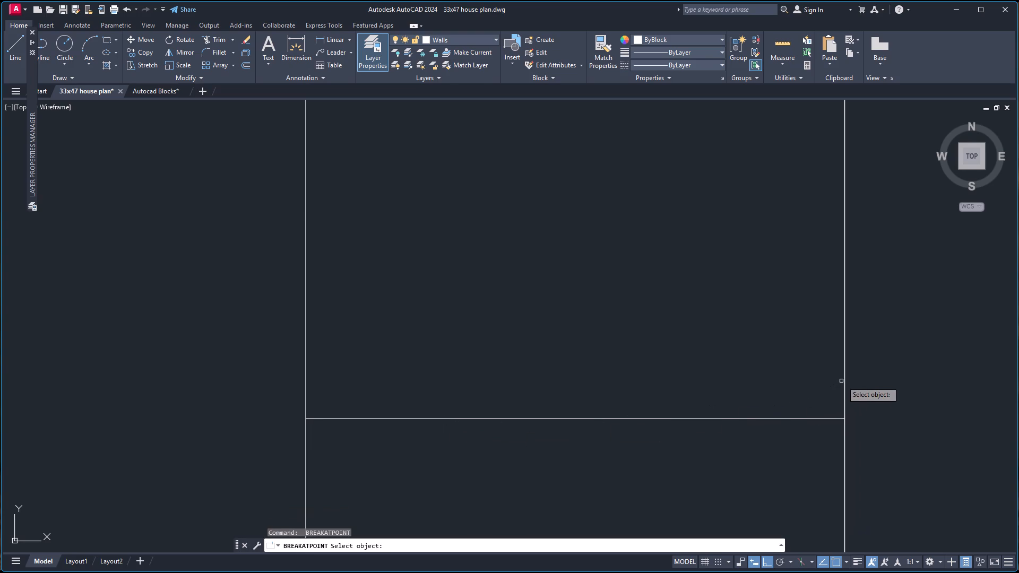
left_click(845, 378)
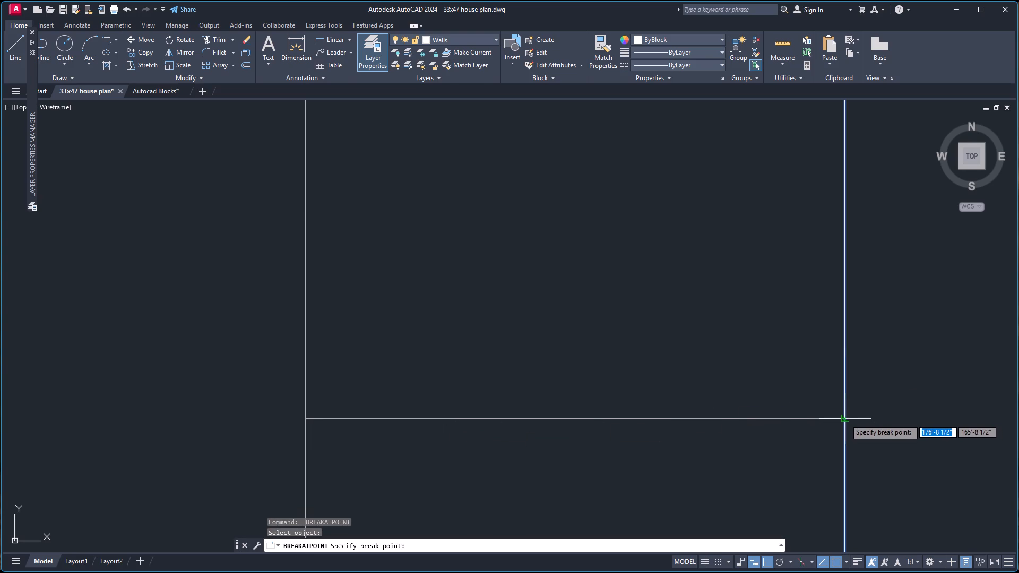
left_click(845, 419)
Set the linetype of the two wall segments between the cross line and the TV wall to HIDDEN.
scroll(670, 353, "down", 2)
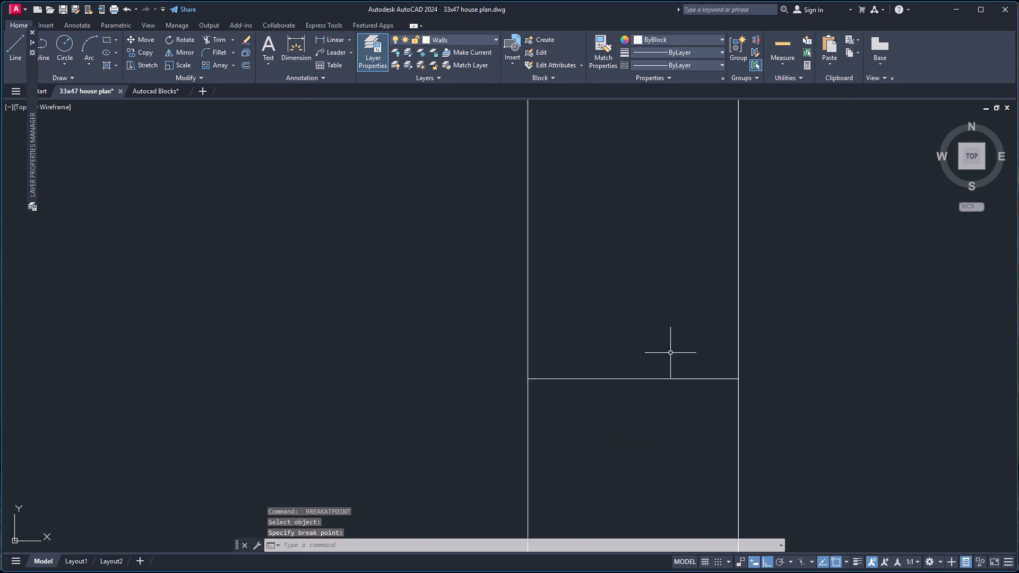
scroll(670, 353, "down", 3)
scroll(672, 302, "down", 3)
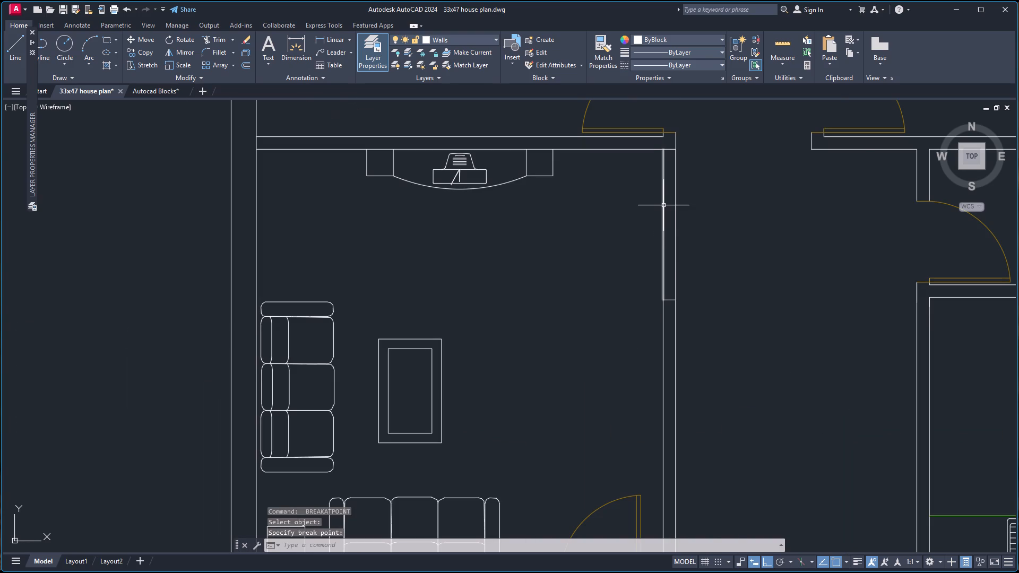
left_click(663, 205)
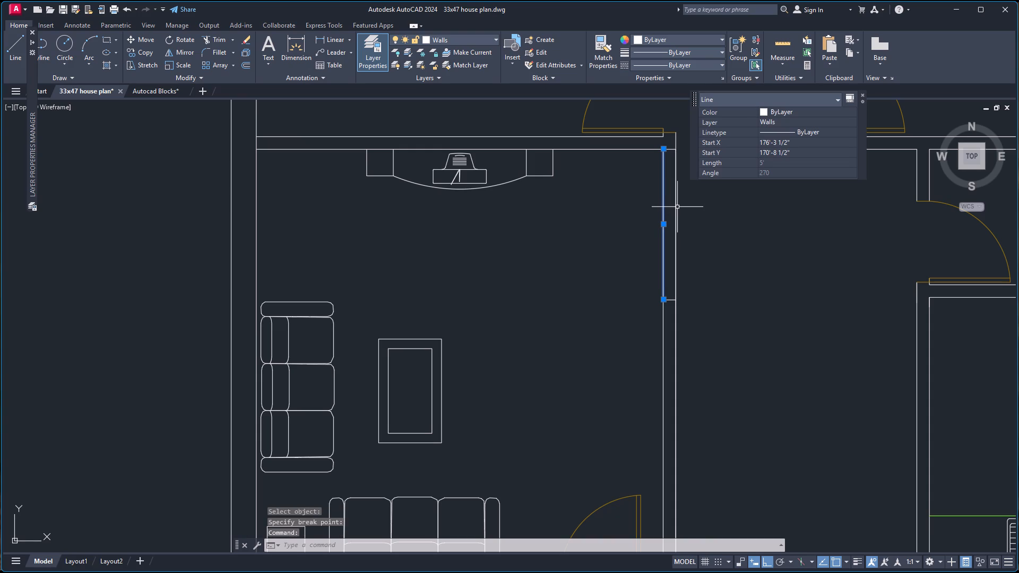
left_click(676, 210)
left_click(696, 66)
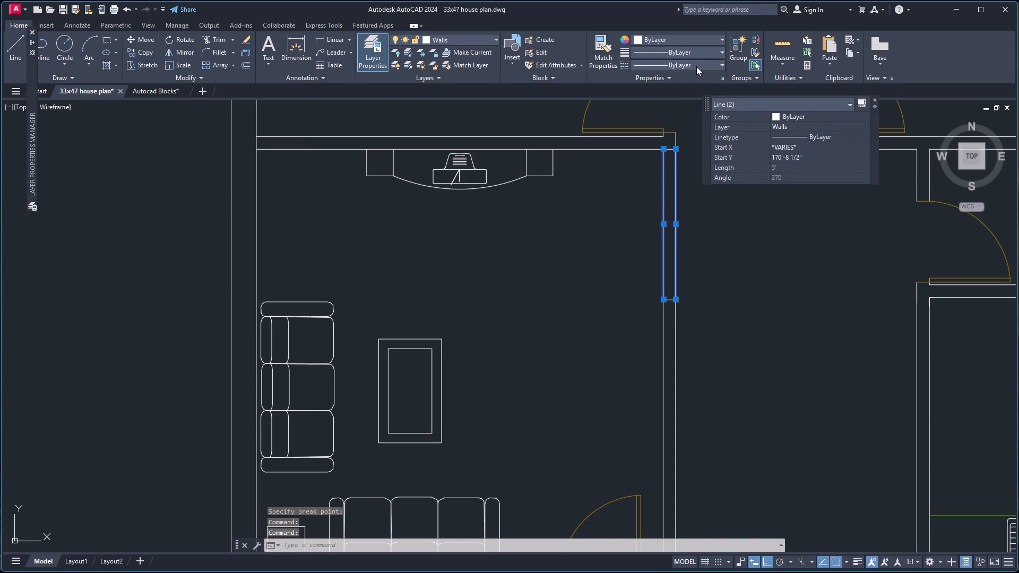
left_click(679, 114)
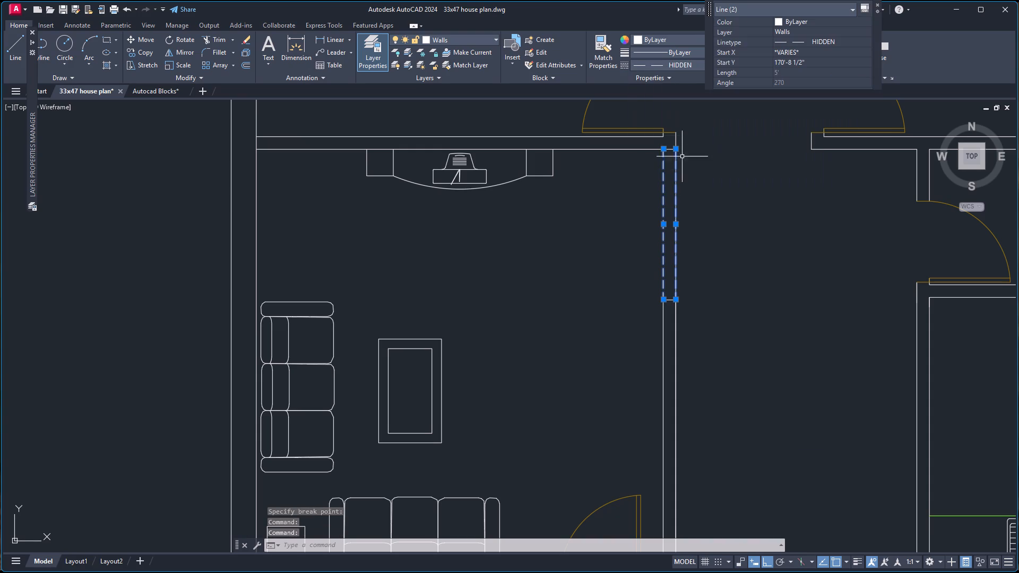
key("Escape")
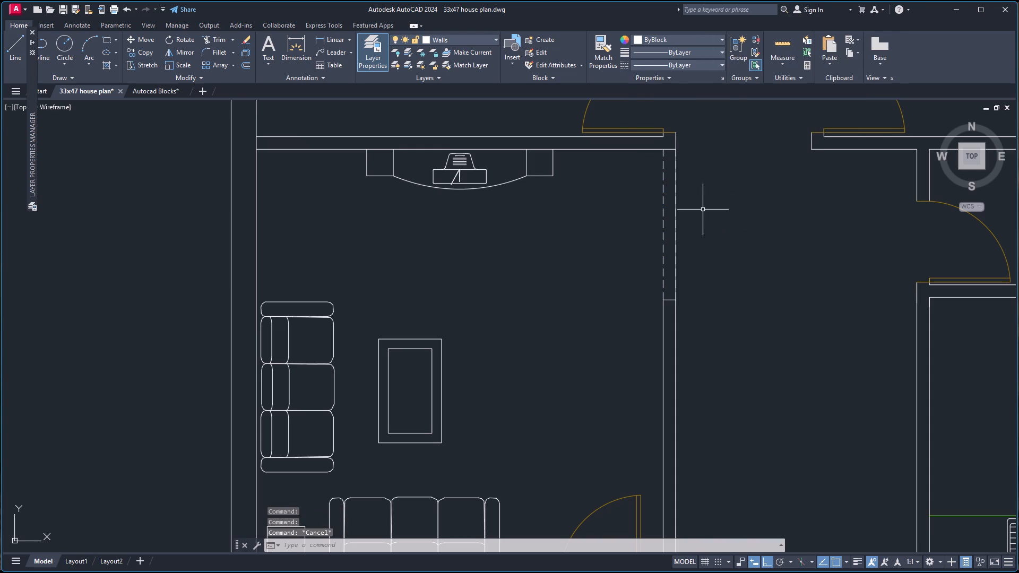
Erase the HIDDEN segment on the hallway side of the living room opening.
scroll(707, 210, "up", 4)
scroll(619, 243, "down", 2)
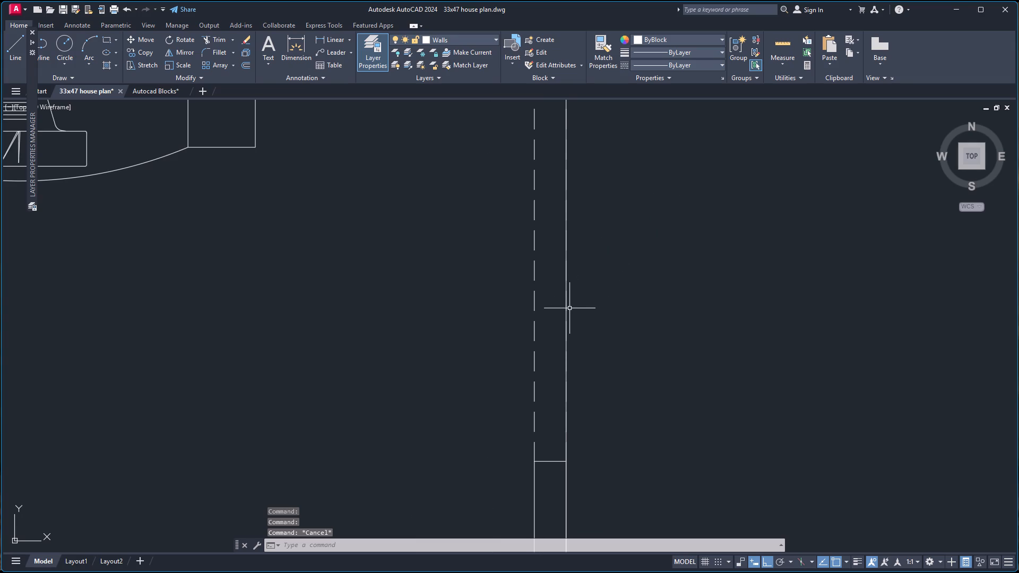
left_click(566, 314)
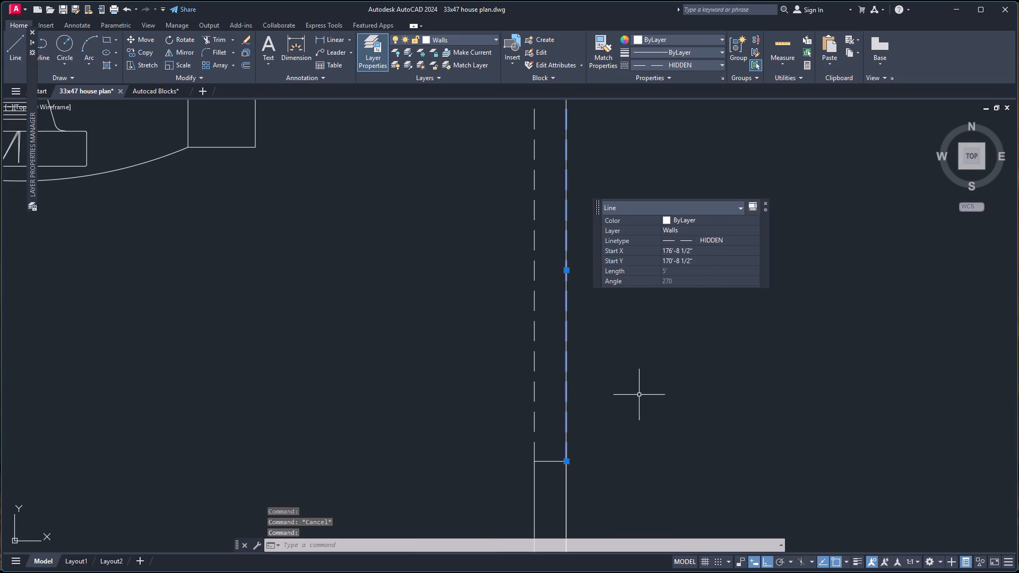
key("Escape")
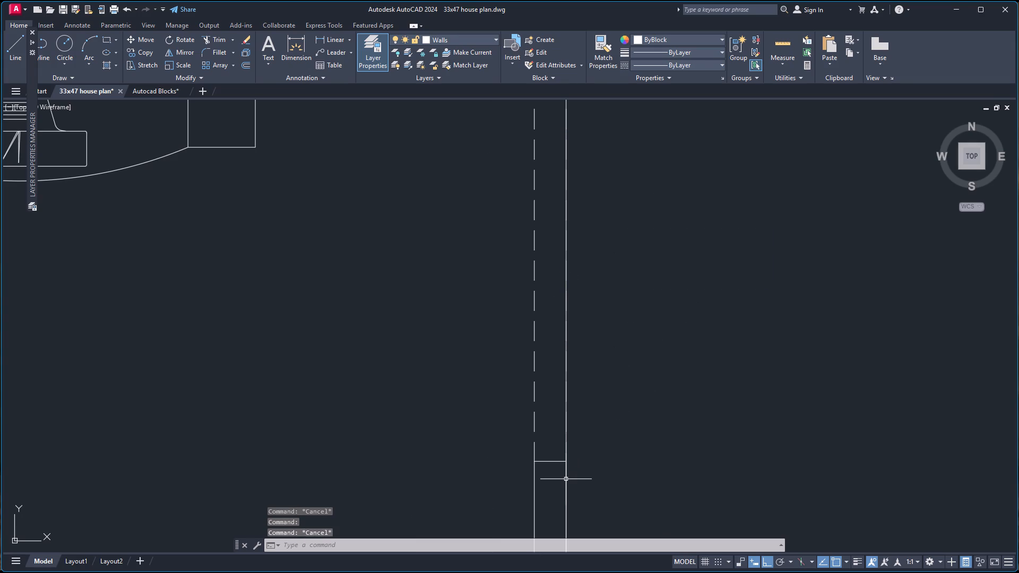
left_click(566, 422)
key("Delete")
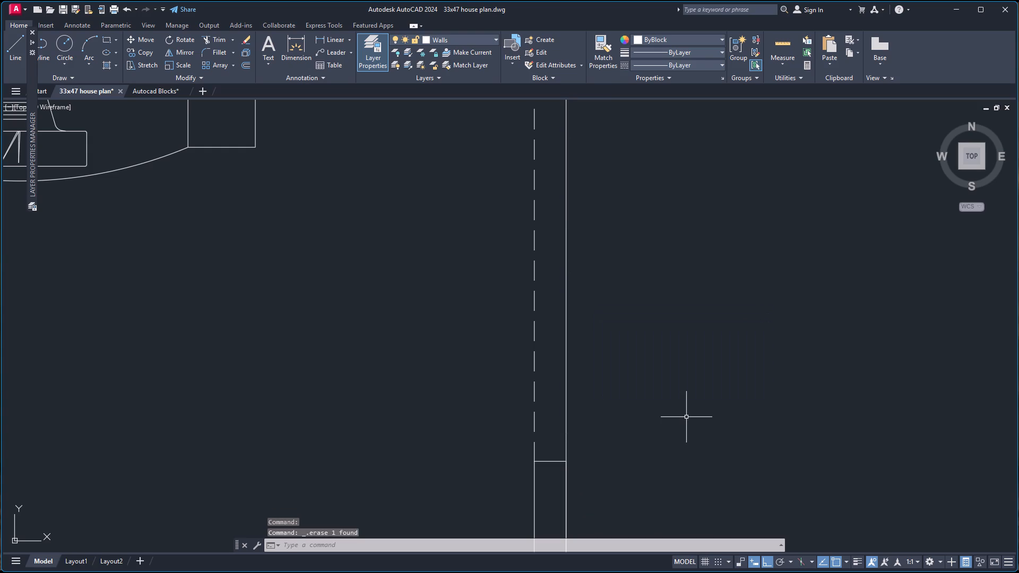
Examine the extents of the remaining hallway-side wall lines beside and below the opening.
left_click(565, 384)
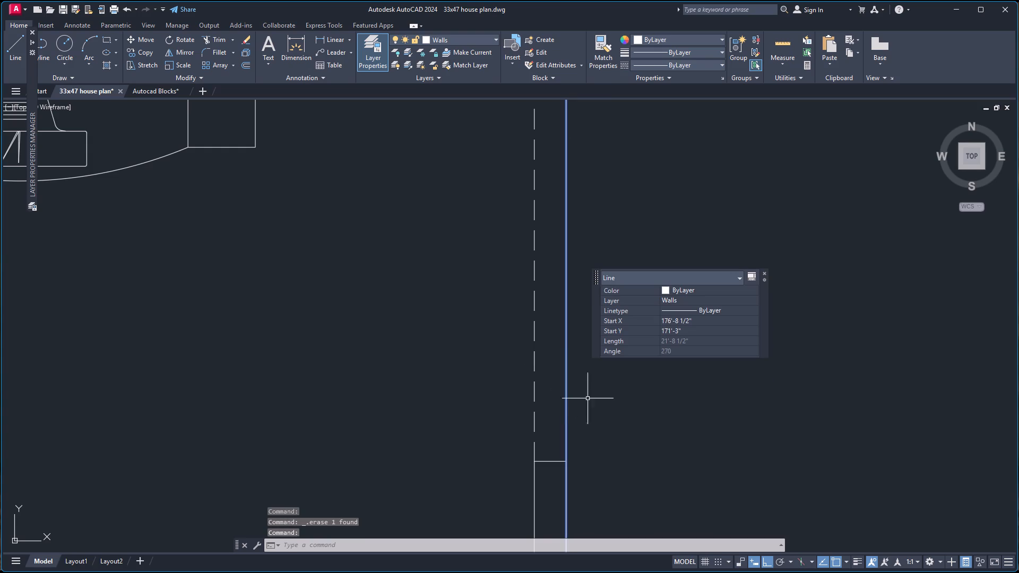
scroll(650, 417, "down", 2)
scroll(657, 480, "up", 1)
key("Escape")
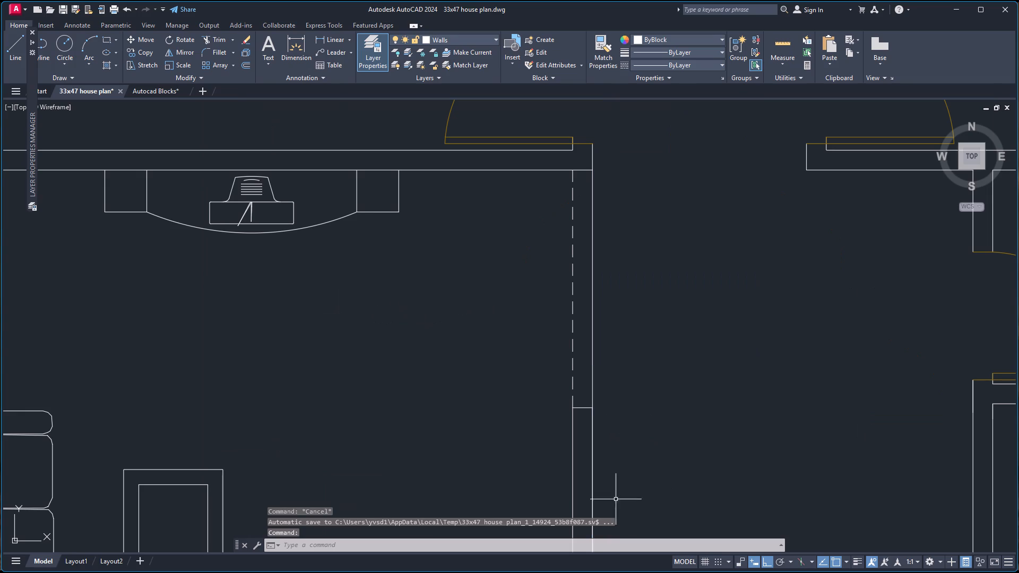
left_click(593, 487)
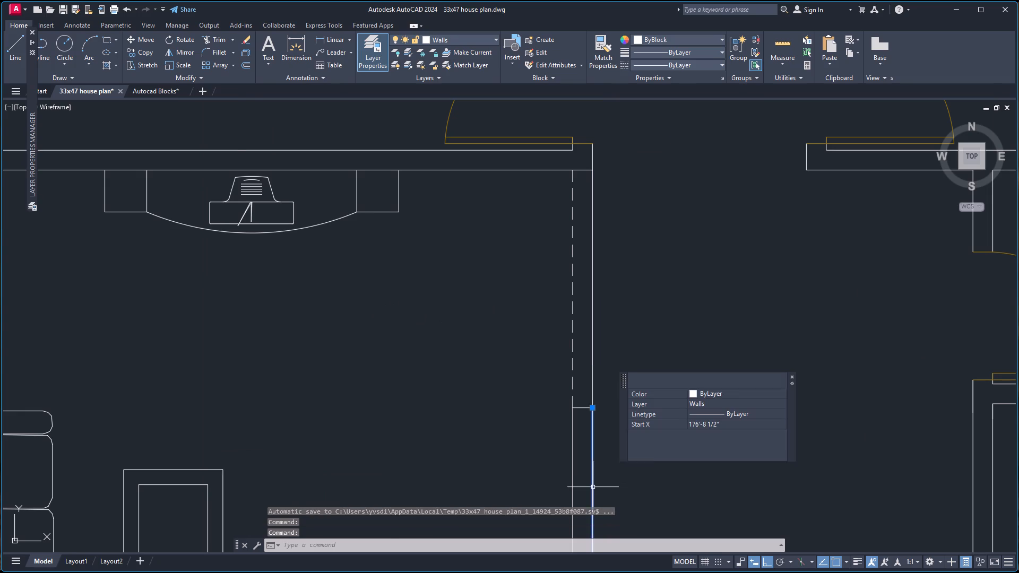
scroll(652, 455, "down", 6)
scroll(689, 497, "down", 4)
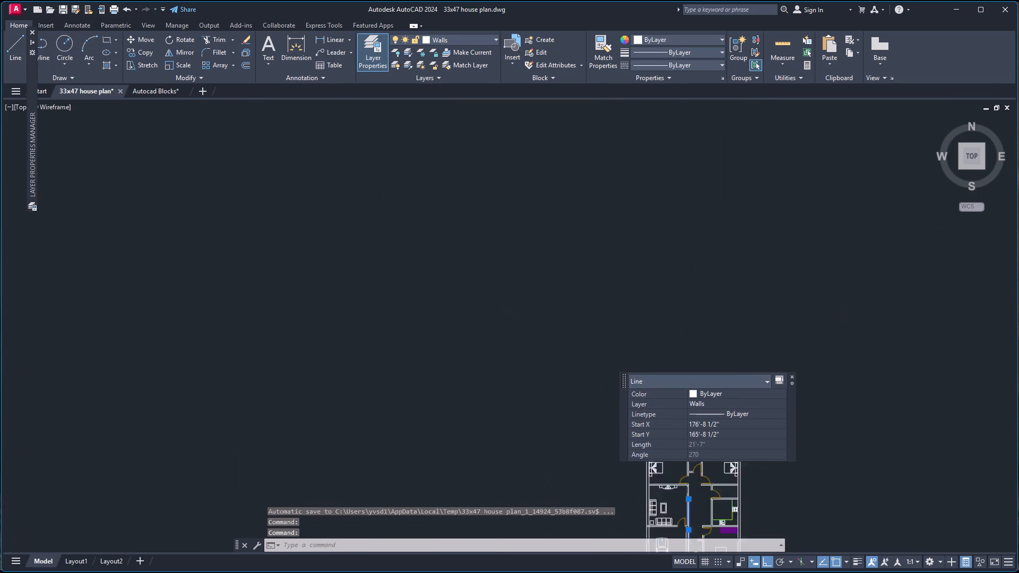
scroll(718, 517, "down", 2)
scroll(731, 526, "up", 6)
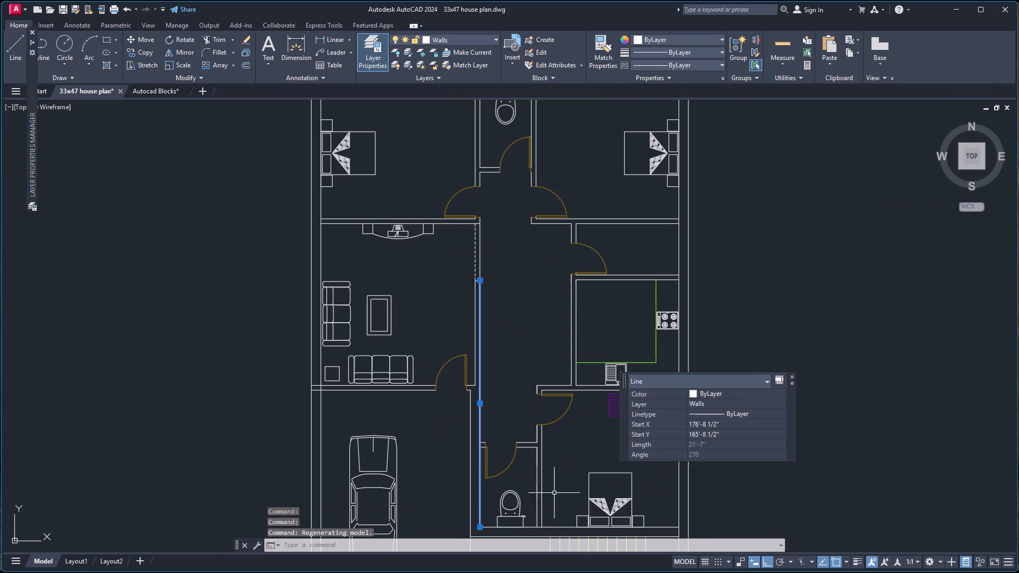
left_click(793, 375)
scroll(486, 351, "up", 1)
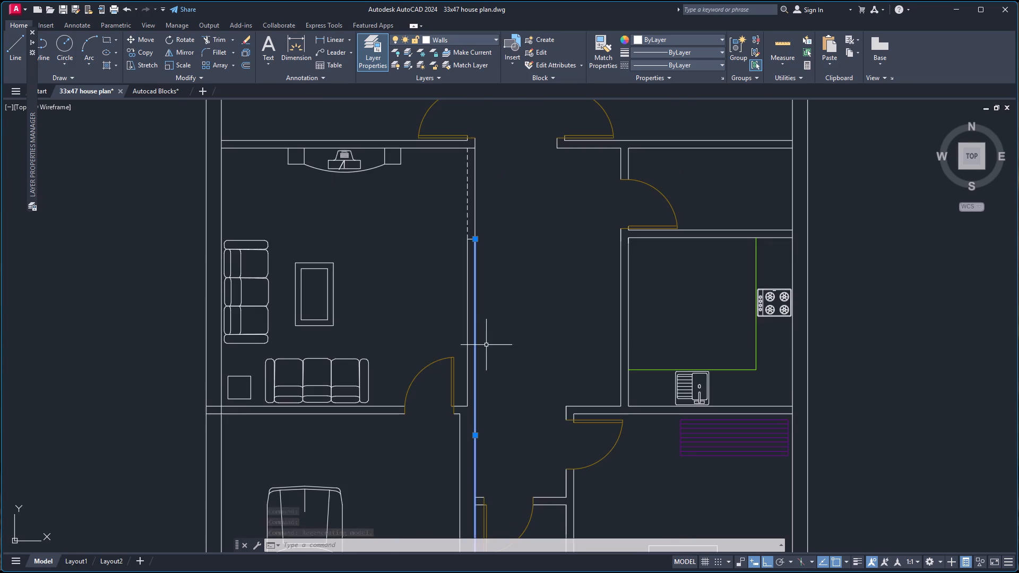
scroll(477, 343, "up", 2)
scroll(541, 338, "down", 2)
scroll(523, 283, "up", 1)
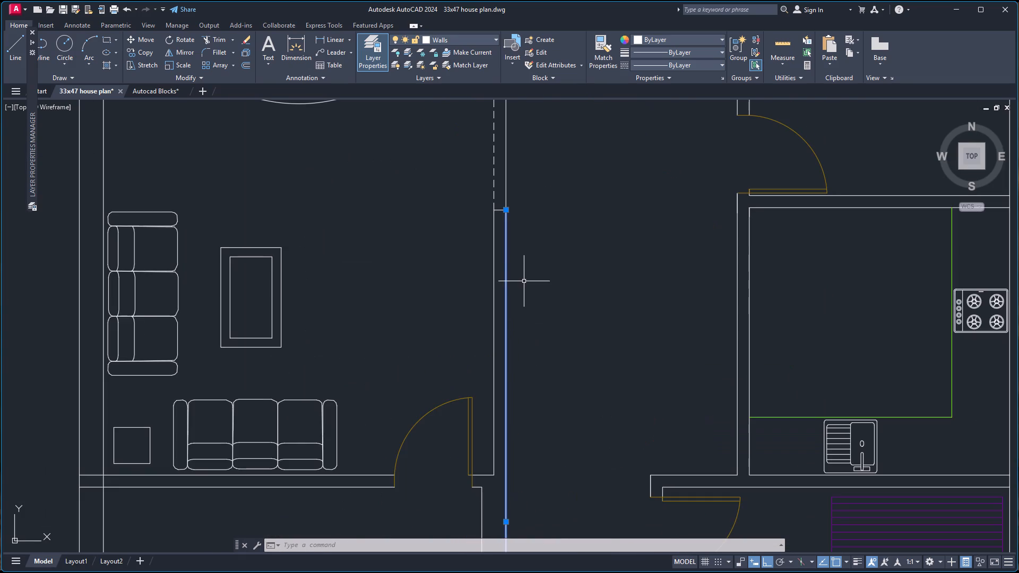
scroll(520, 268, "down", 2)
key("Escape")
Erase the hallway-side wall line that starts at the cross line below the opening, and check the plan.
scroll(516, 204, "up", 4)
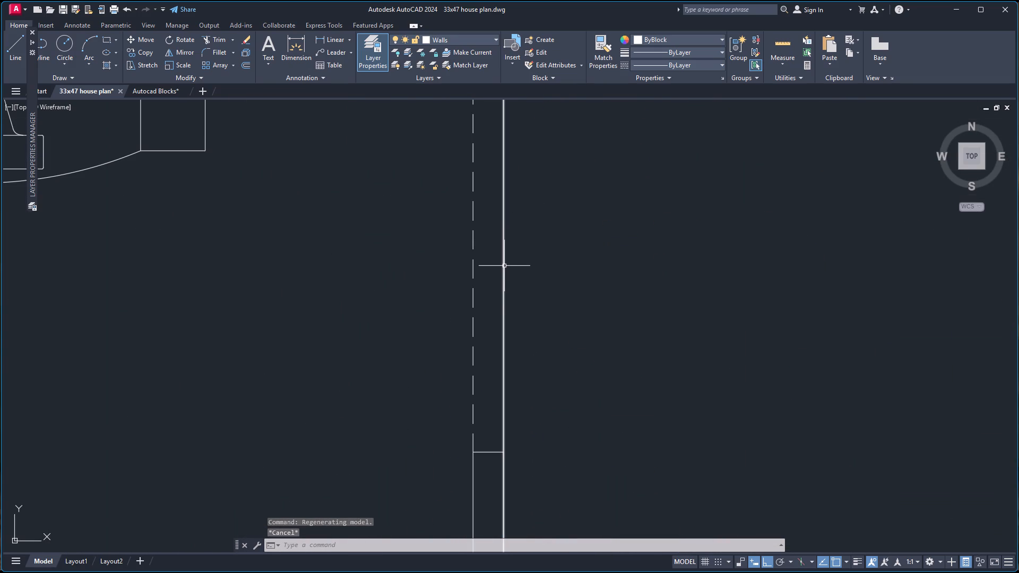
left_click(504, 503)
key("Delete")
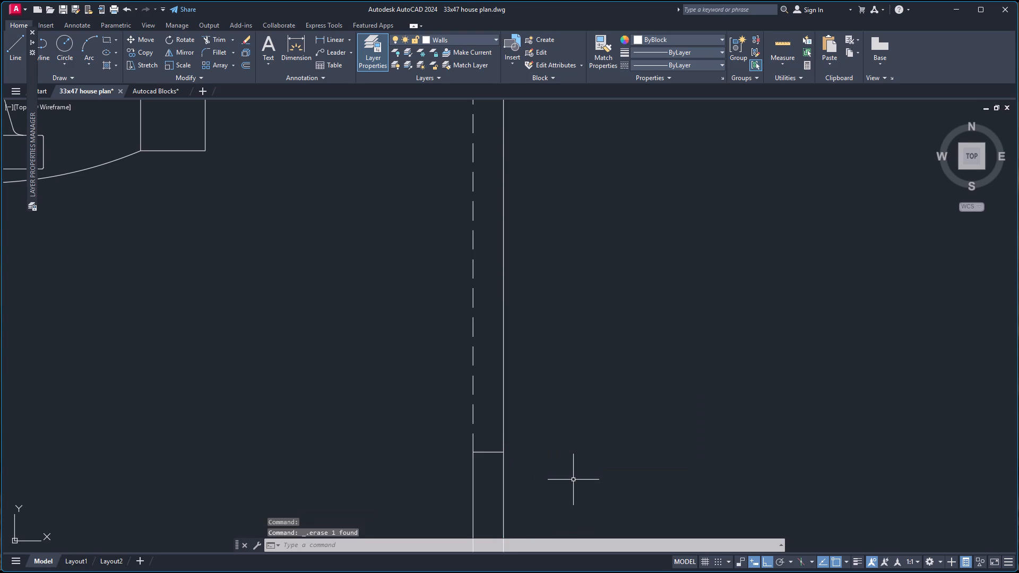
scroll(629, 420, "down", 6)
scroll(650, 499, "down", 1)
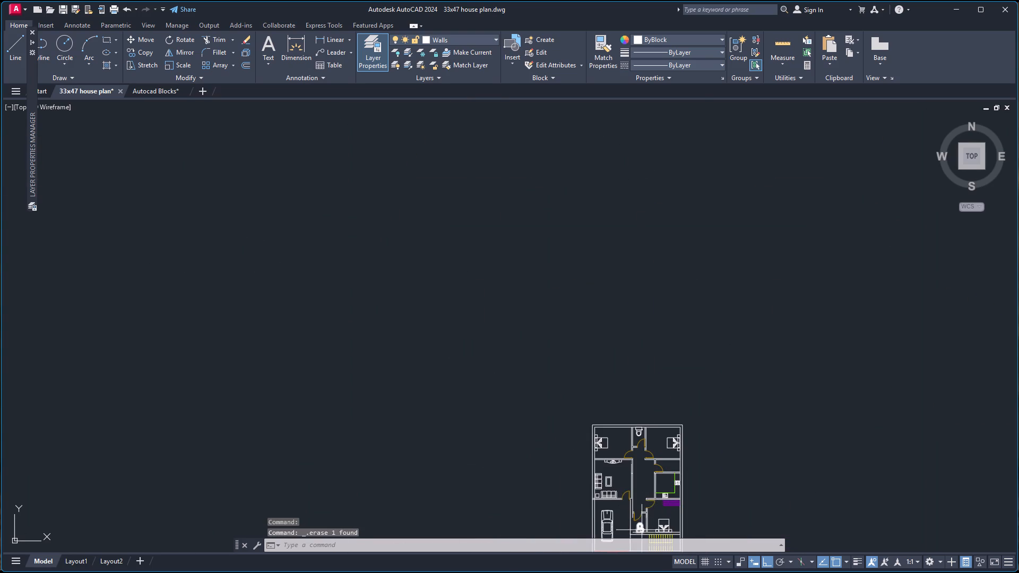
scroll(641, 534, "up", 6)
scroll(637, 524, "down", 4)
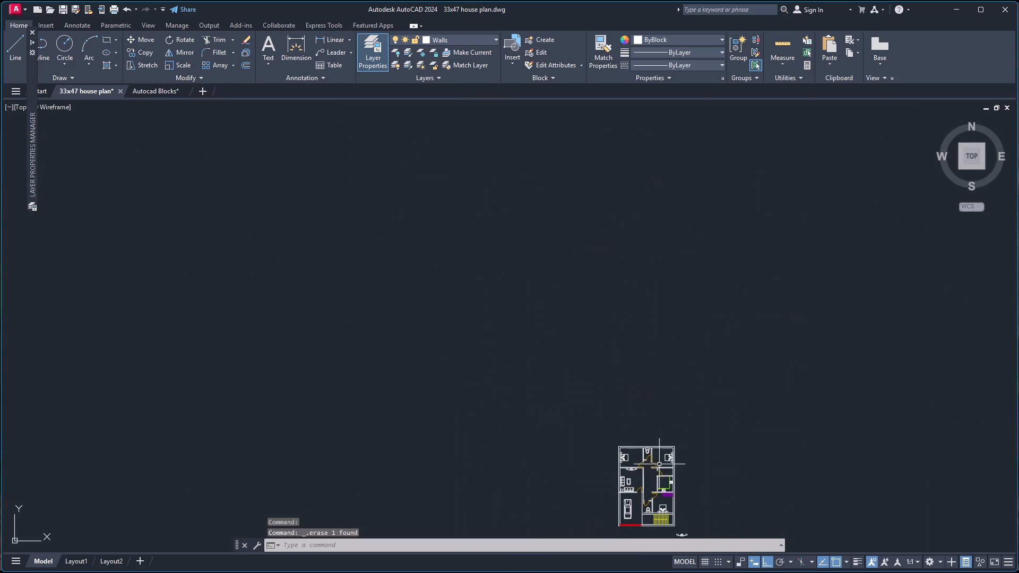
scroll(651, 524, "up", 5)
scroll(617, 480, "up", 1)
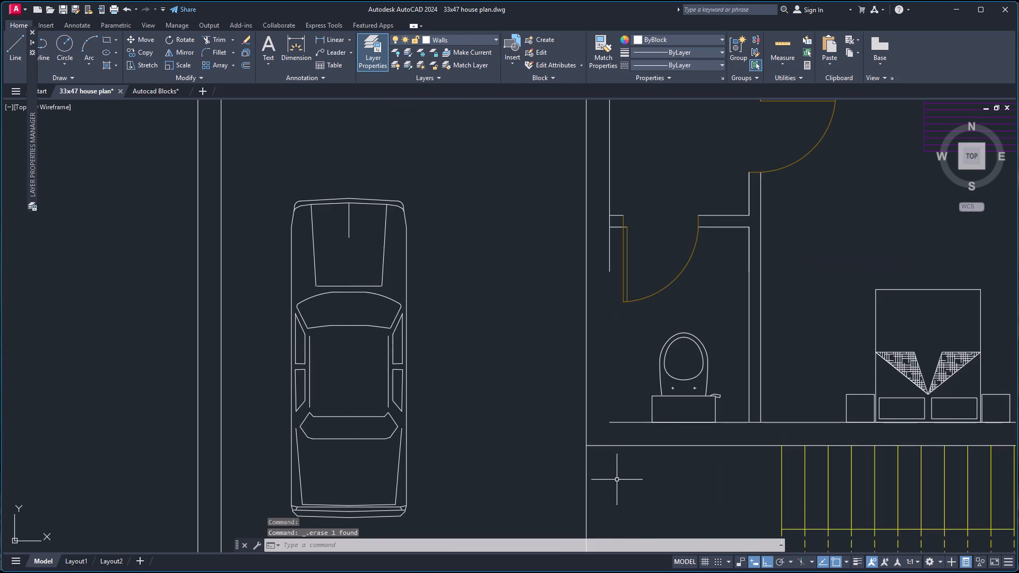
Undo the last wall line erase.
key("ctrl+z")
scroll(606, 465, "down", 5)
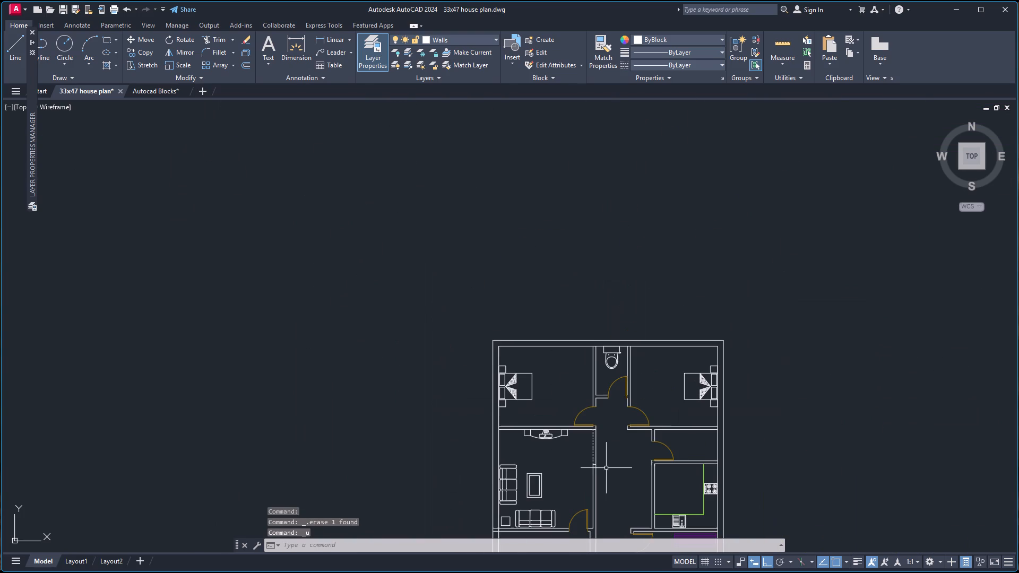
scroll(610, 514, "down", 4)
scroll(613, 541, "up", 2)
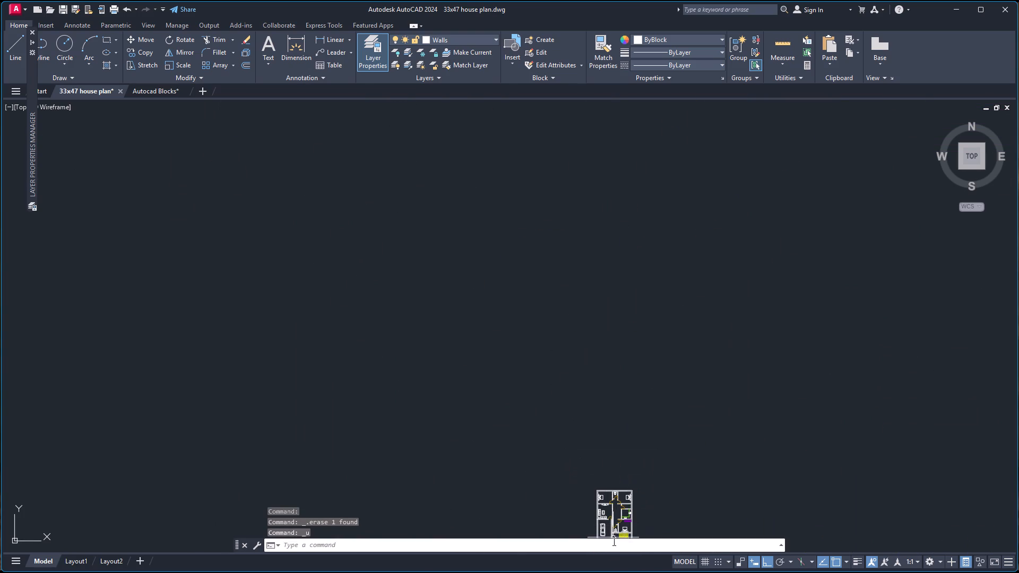
Examine the wall lines around the garage, toilet and hallway on the lower part of the plan.
scroll(613, 541, "up", 7)
scroll(637, 401, "down", 2)
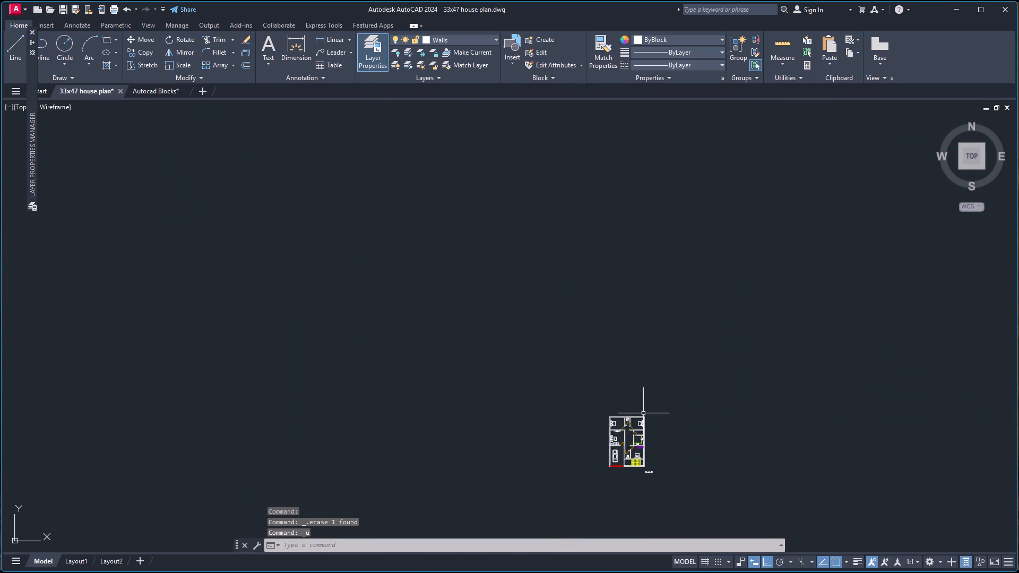
scroll(644, 425, "down", 1)
scroll(628, 422, "up", 2)
scroll(642, 503, "up", 3)
scroll(630, 435, "up", 3)
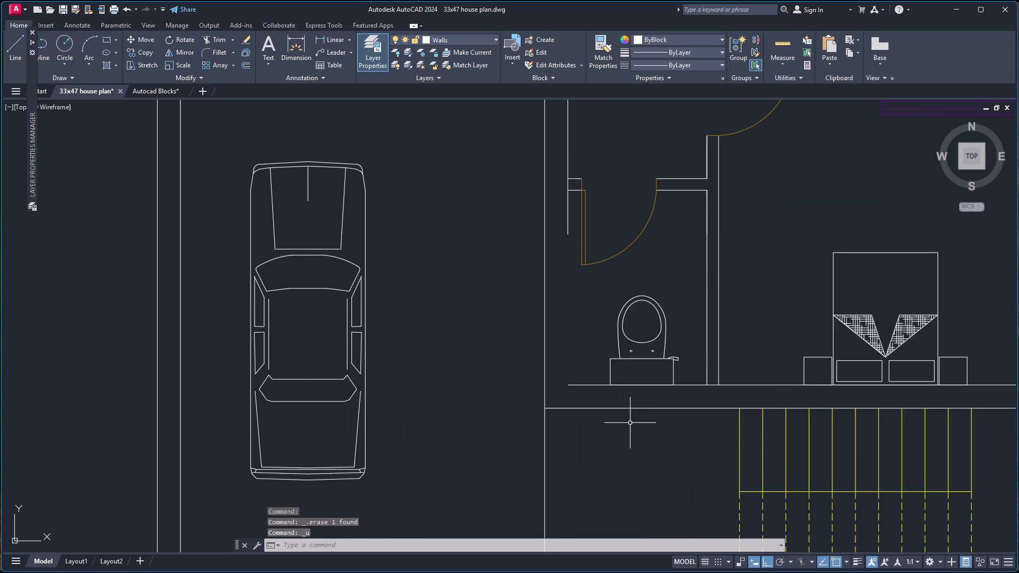
scroll(618, 383, "down", 1)
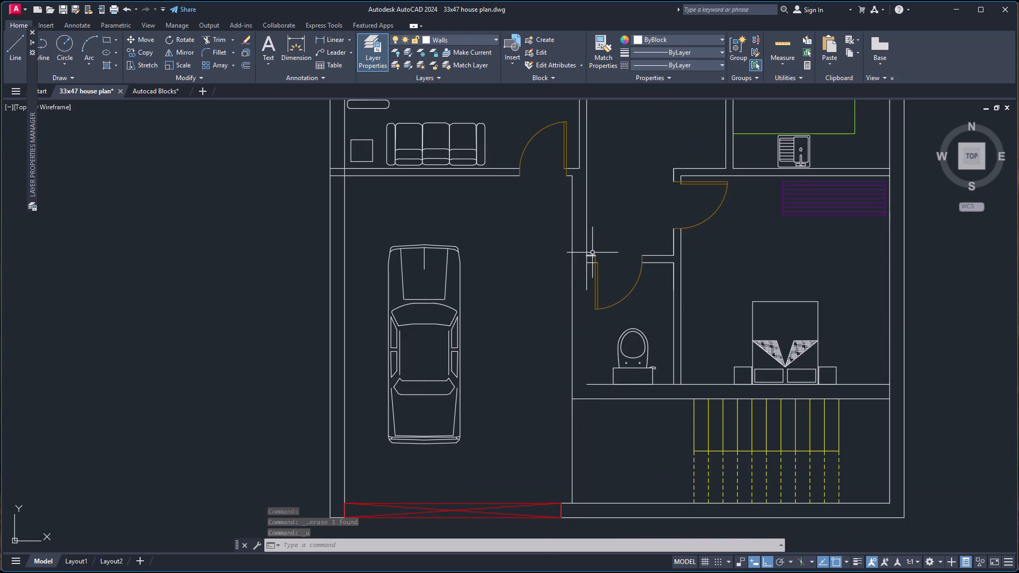
scroll(603, 180, "down", 3)
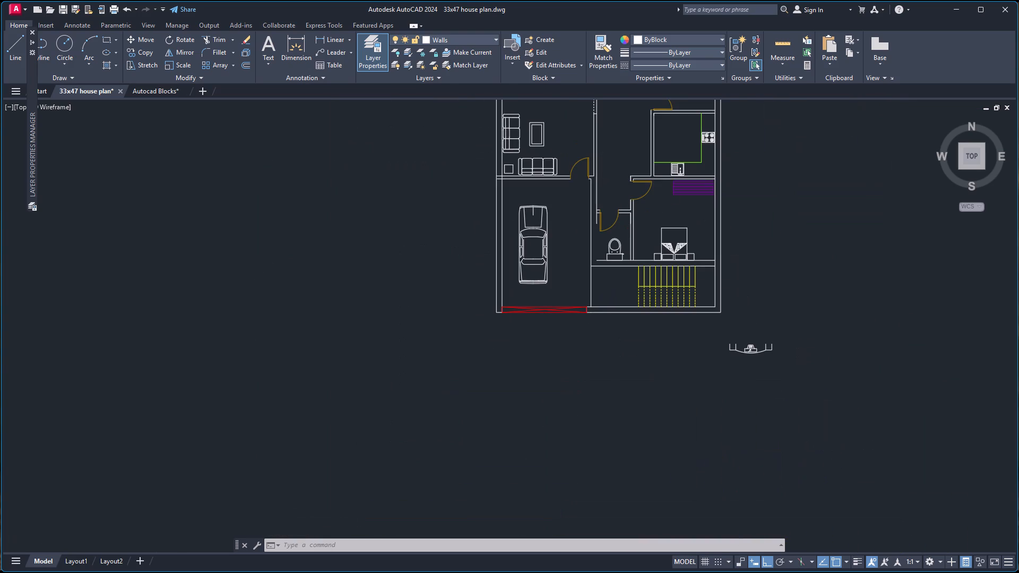
Undo the recent view changes and the earlier erase of the hallway-side wall line.
key("ctrl+z")
key("ctrl+z")
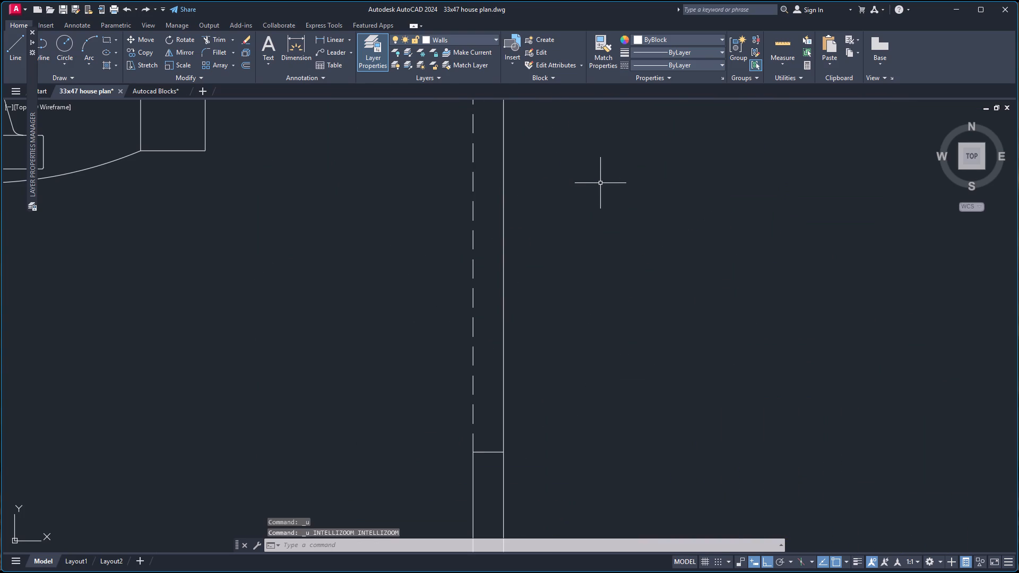
key("ctrl+z")
Examine the hallway-side wall line from the living room opening down to the toilet's bottom wall.
scroll(606, 272, "down", 4)
scroll(610, 344, "down", 2)
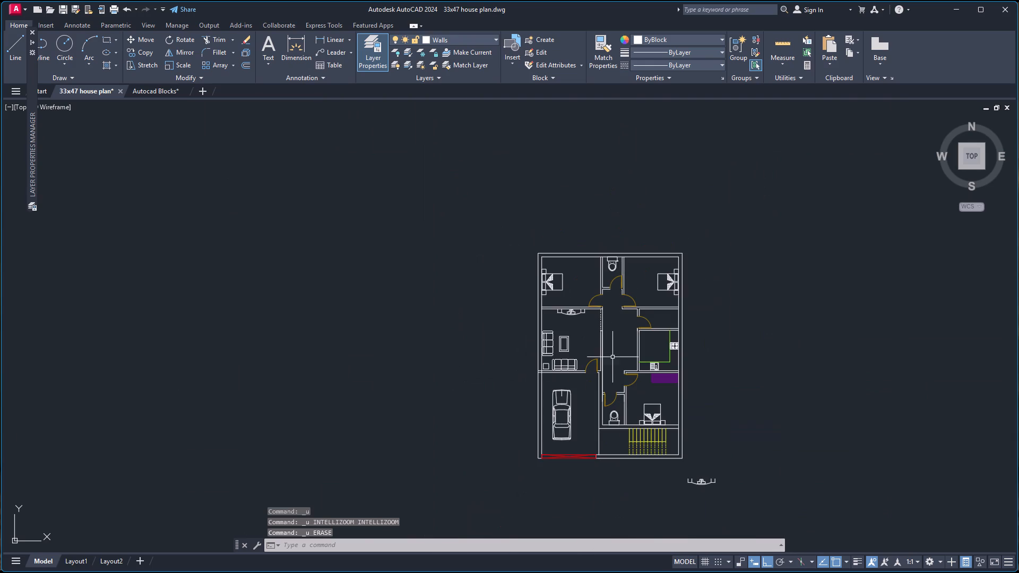
scroll(615, 367, "up", 6)
scroll(551, 320, "down", 2)
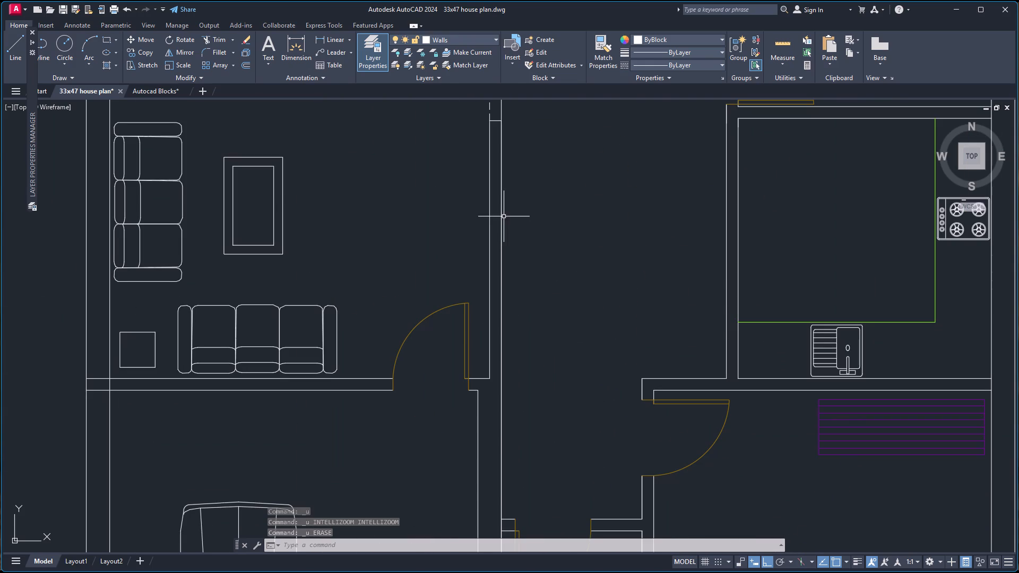
scroll(508, 131, "down", 2)
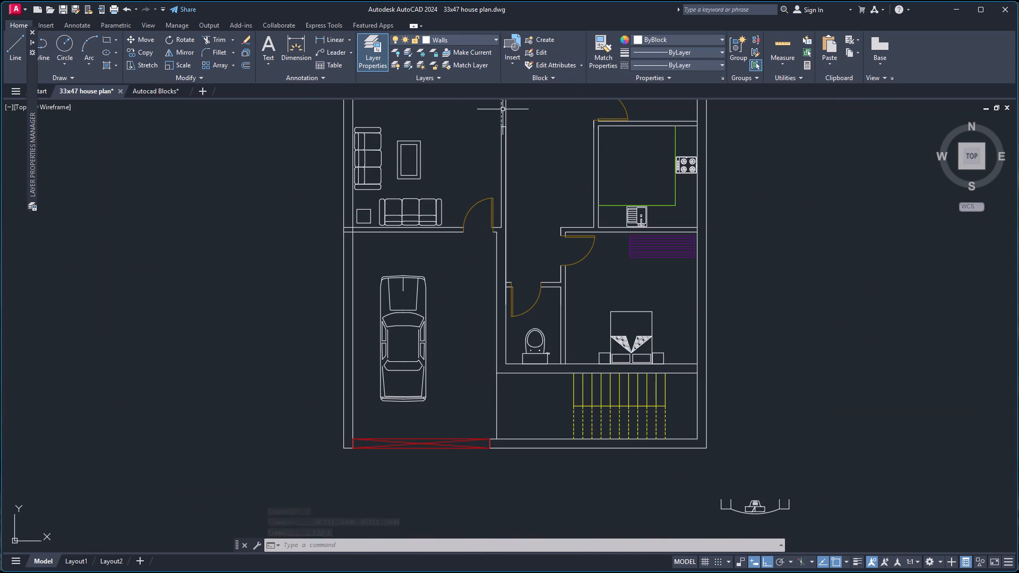
scroll(505, 109, "down", 2)
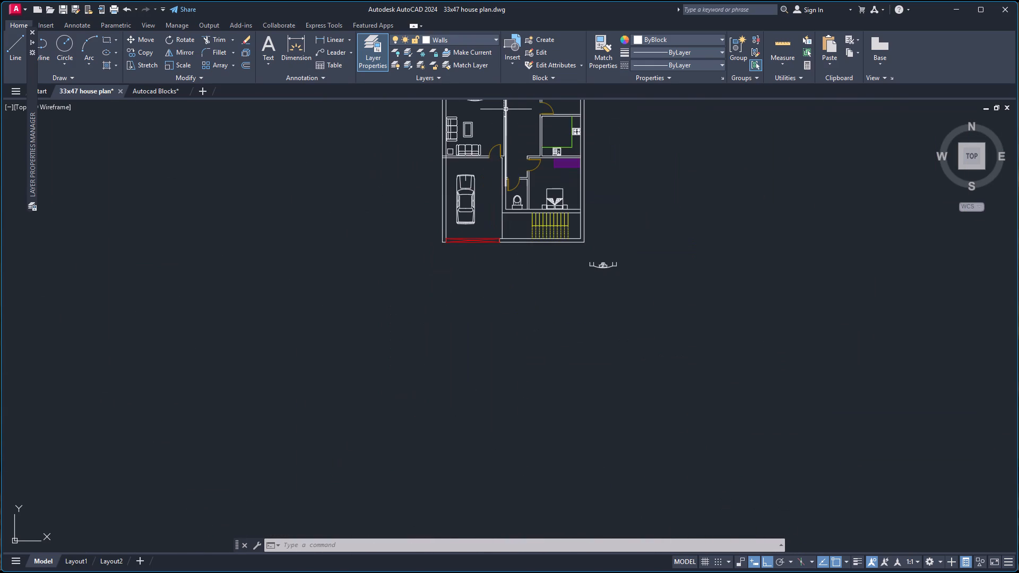
scroll(512, 107, "up", 6)
scroll(488, 132, "down", 1)
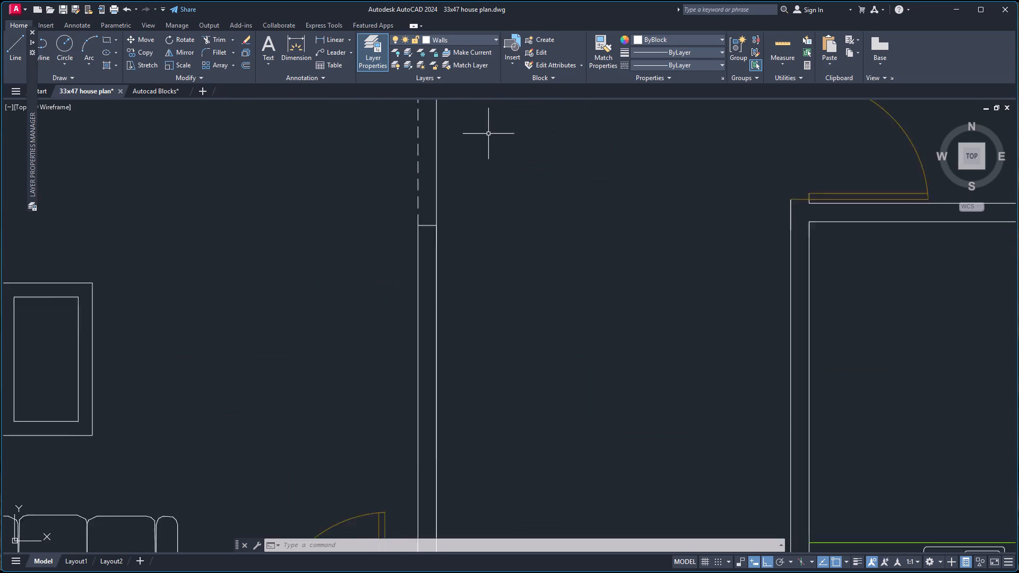
scroll(487, 136, "down", 2)
scroll(507, 235, "down", 3)
scroll(505, 346, "up", 4)
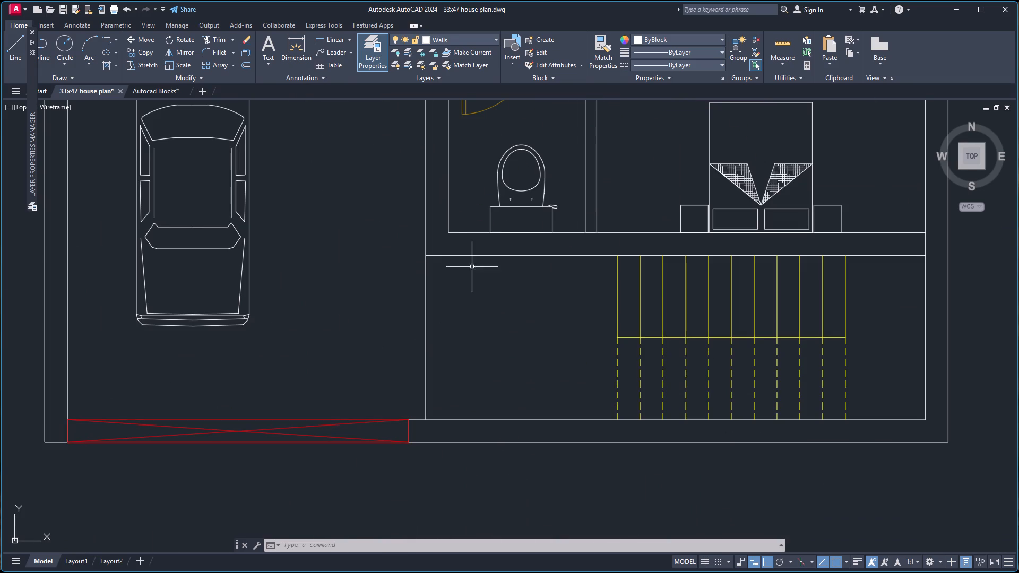
scroll(465, 247, "down", 2)
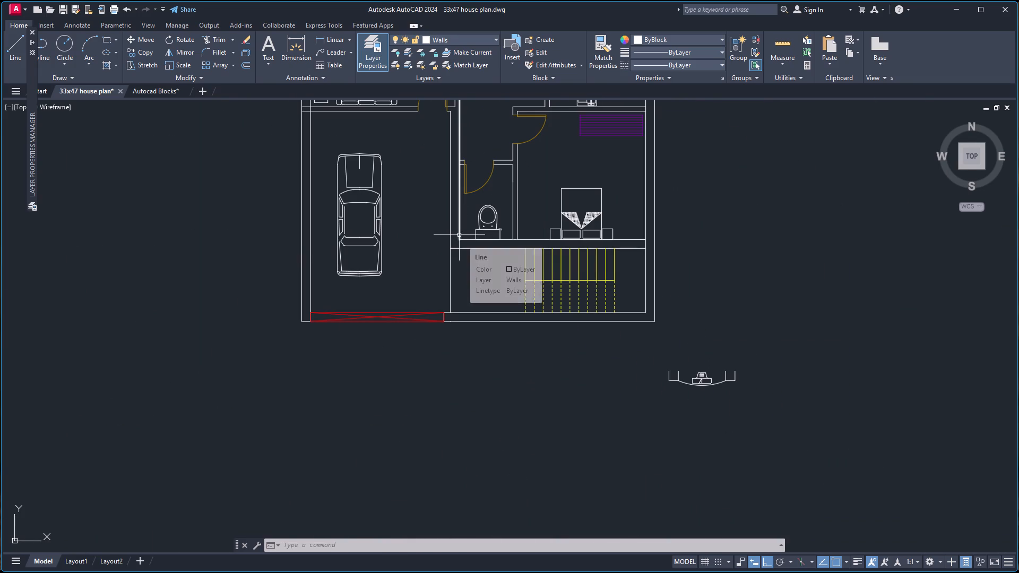
Copy the hallway-side wall line that starts at the opening's cross line 26'-5 1/2" east, into the empty space beside the plan.
left_click(459, 235)
scroll(498, 186, "down", 5)
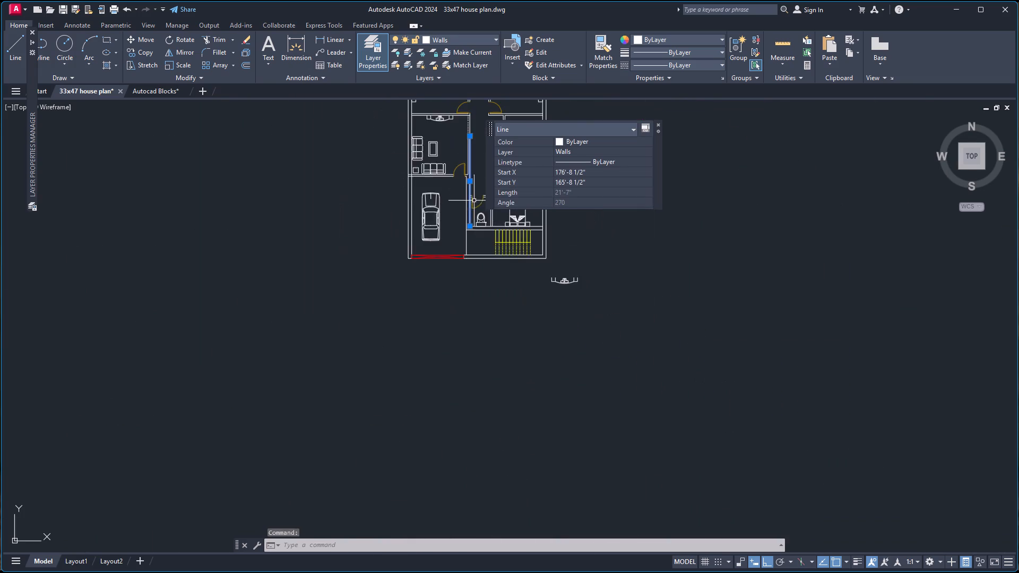
scroll(473, 196, "down", 1)
scroll(473, 147, "up", 5)
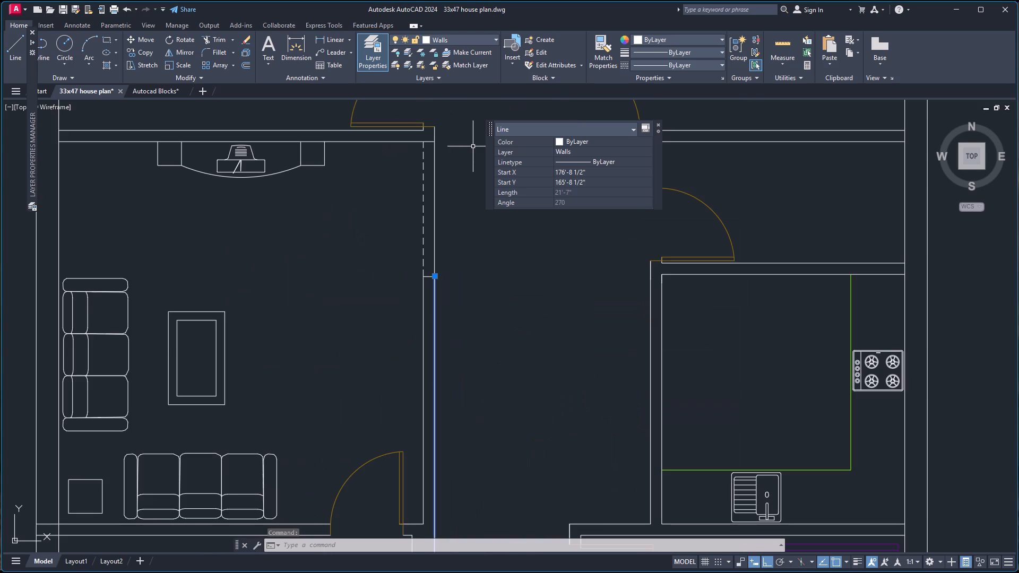
scroll(464, 172, "down", 2)
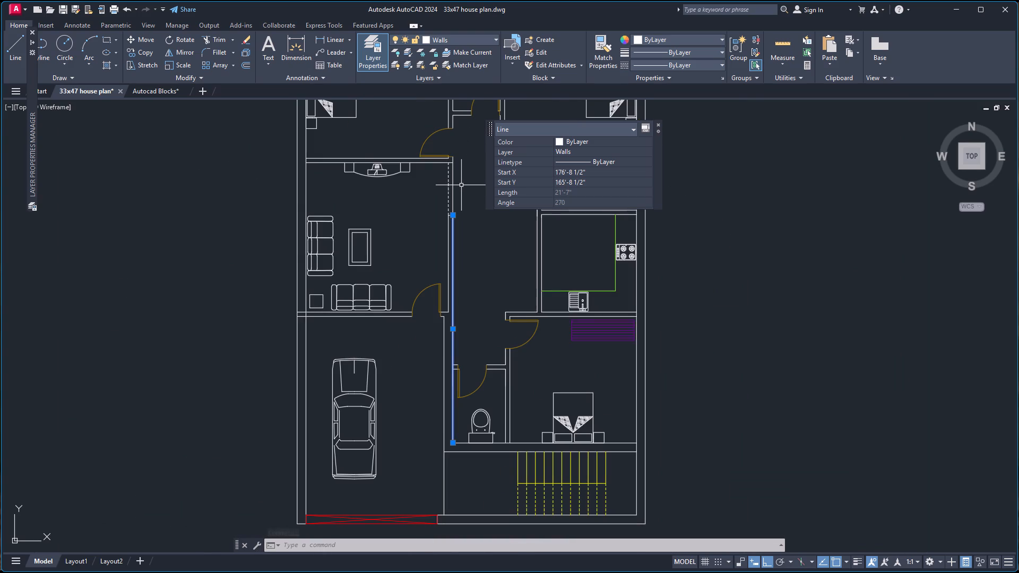
scroll(461, 186, "down", 2)
scroll(463, 186, "up", 3)
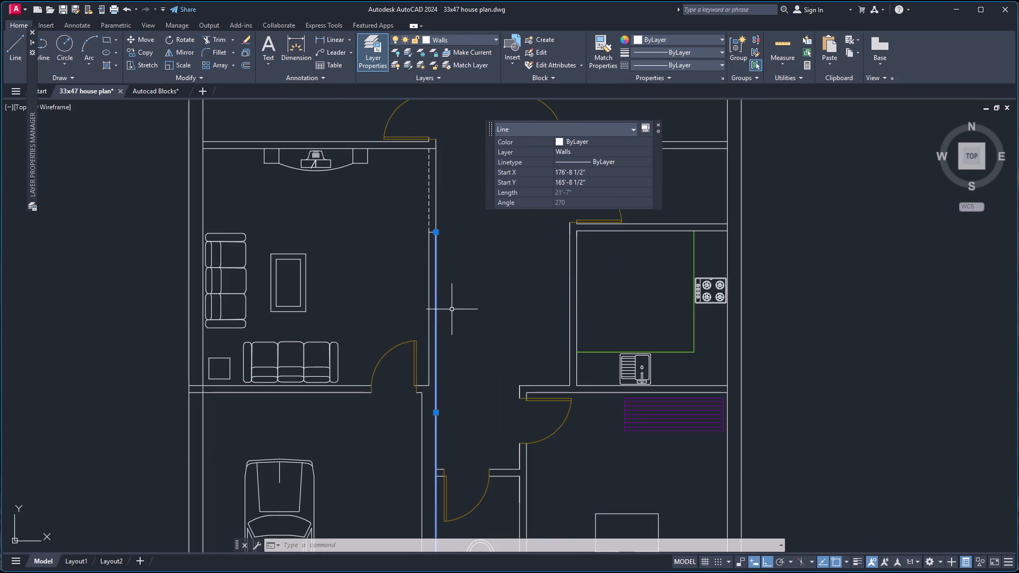
key("c")
key("o")
key("Return")
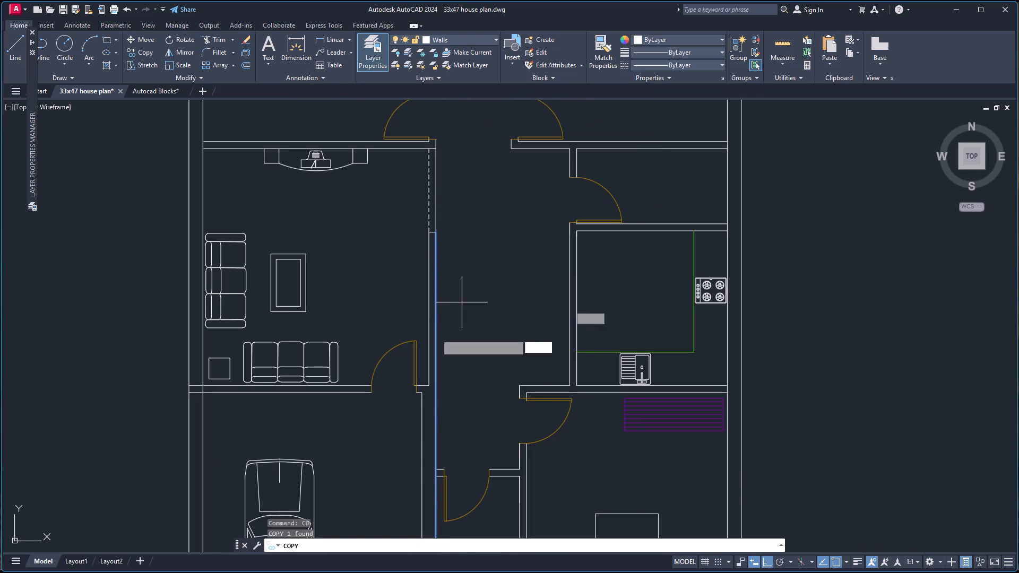
scroll(431, 412, "down", 3)
scroll(446, 462, "up", 2)
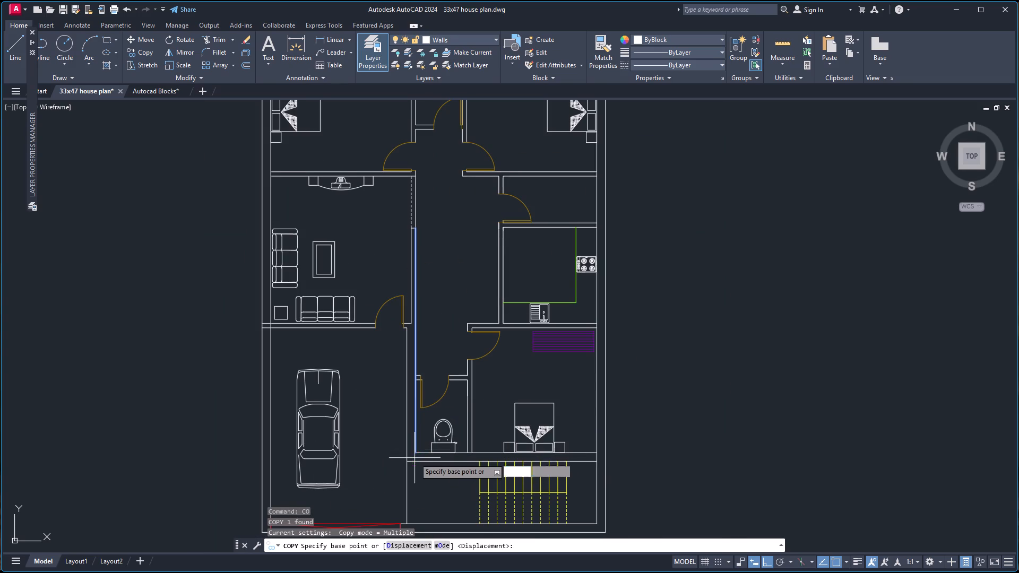
left_click(417, 452)
left_click(691, 446)
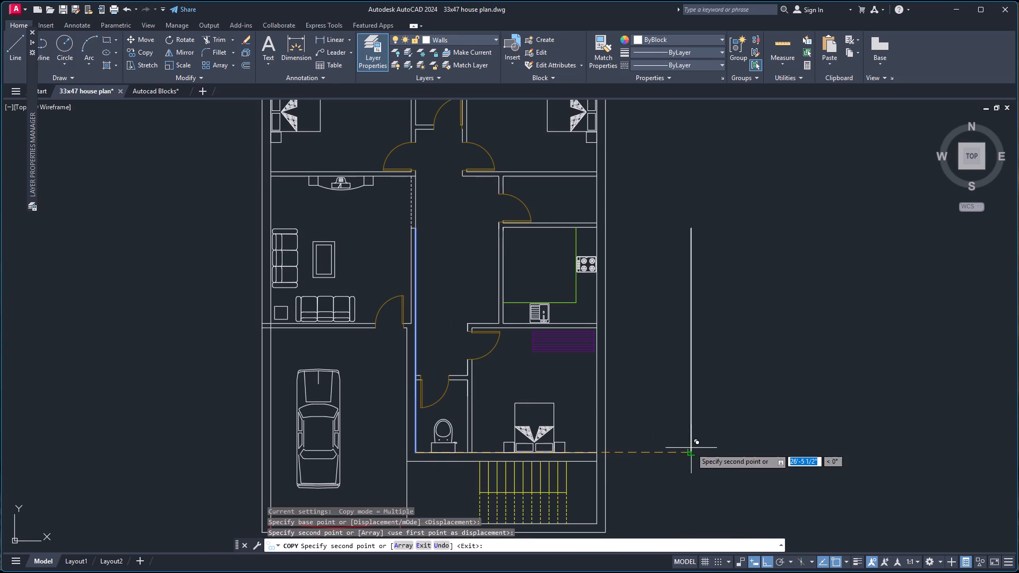
key("space")
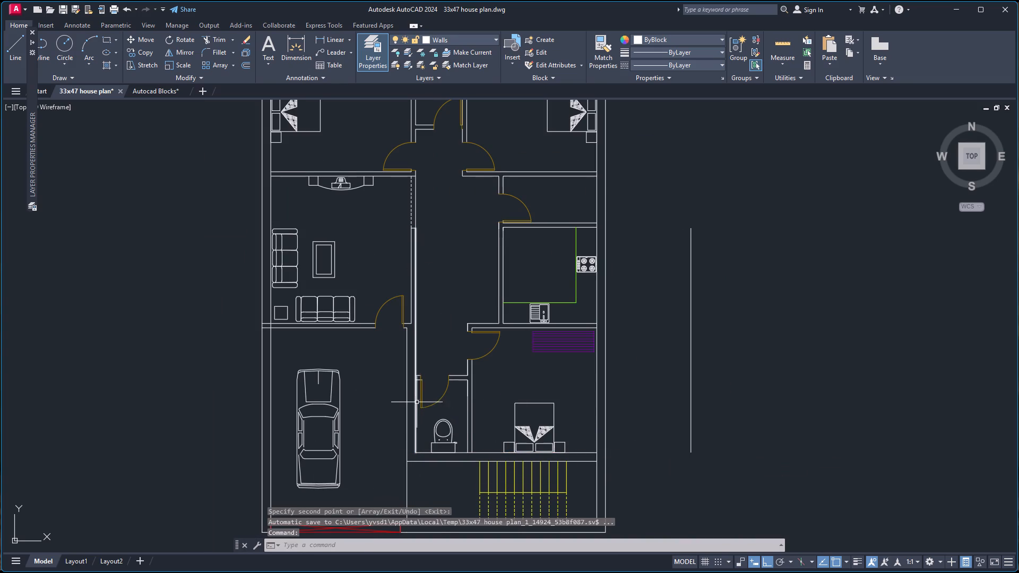
Erase the two overlapping wall lines on the hallway side of the living room and garage.
left_click(416, 406)
key("Delete")
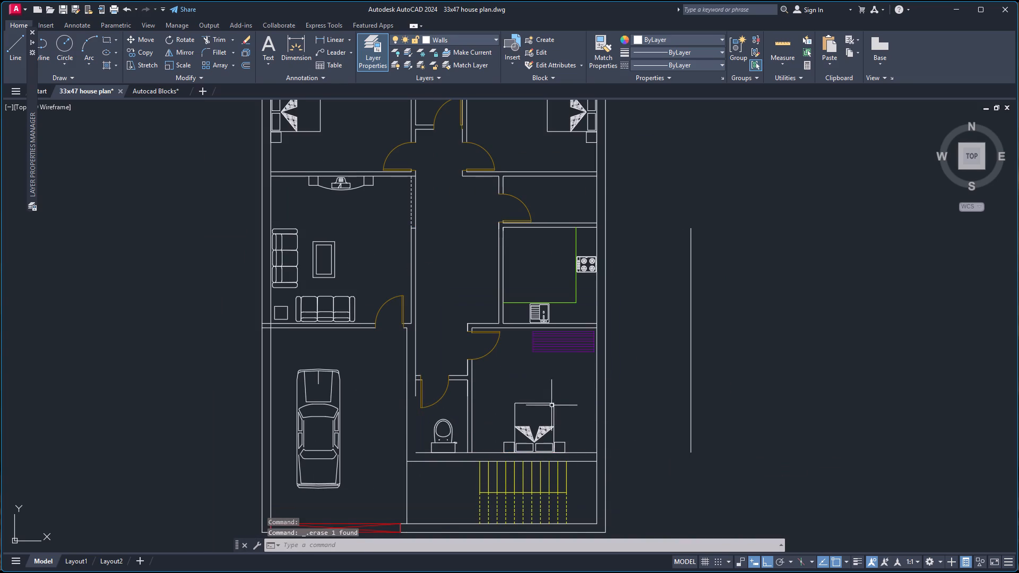
left_click(414, 359)
key("Delete")
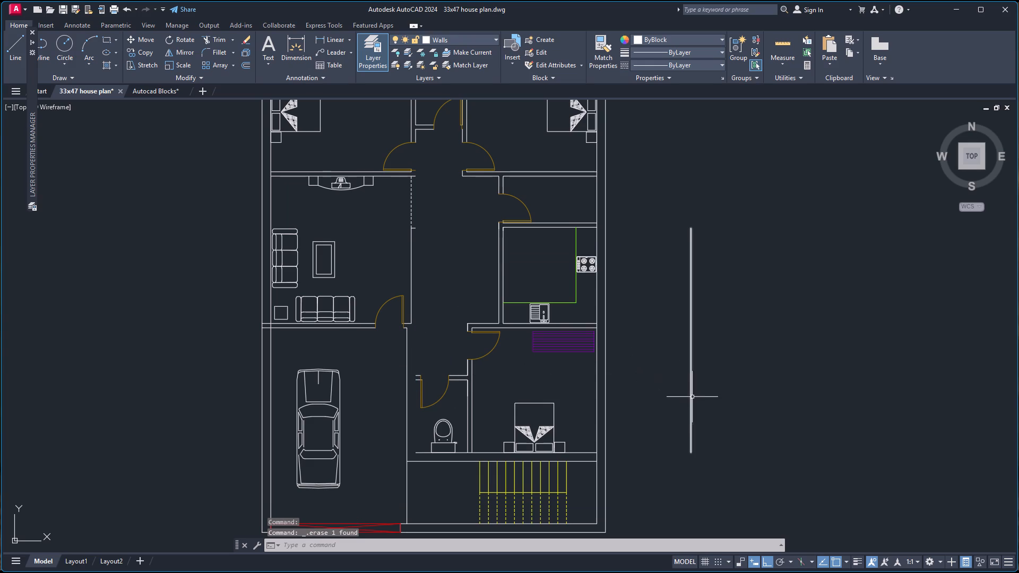
Move the copied wall line from its lower endpoint back to the toilet's bottom corner on the garage side.
left_click(693, 400)
left_click(685, 406)
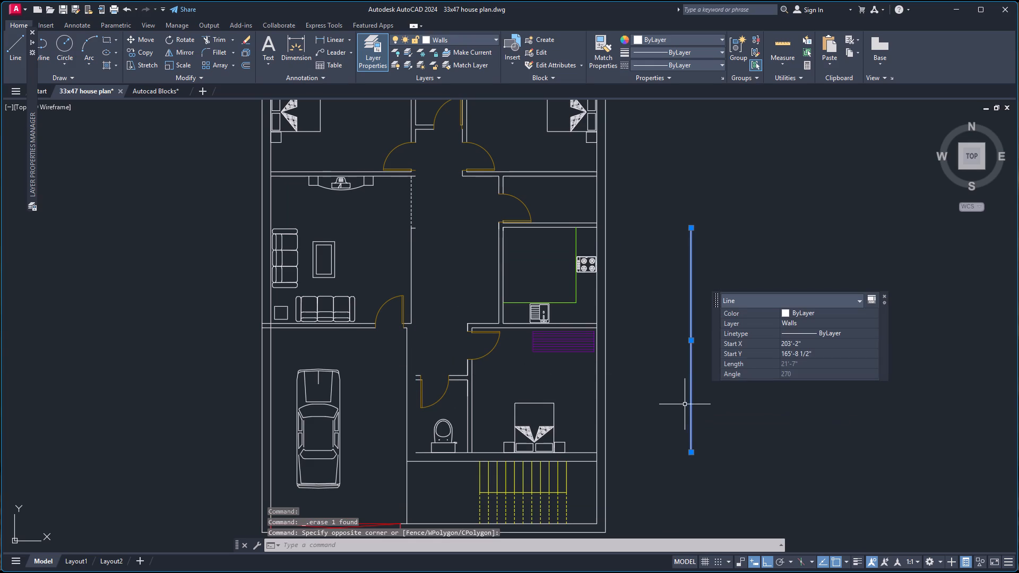
key("m")
key("Return")
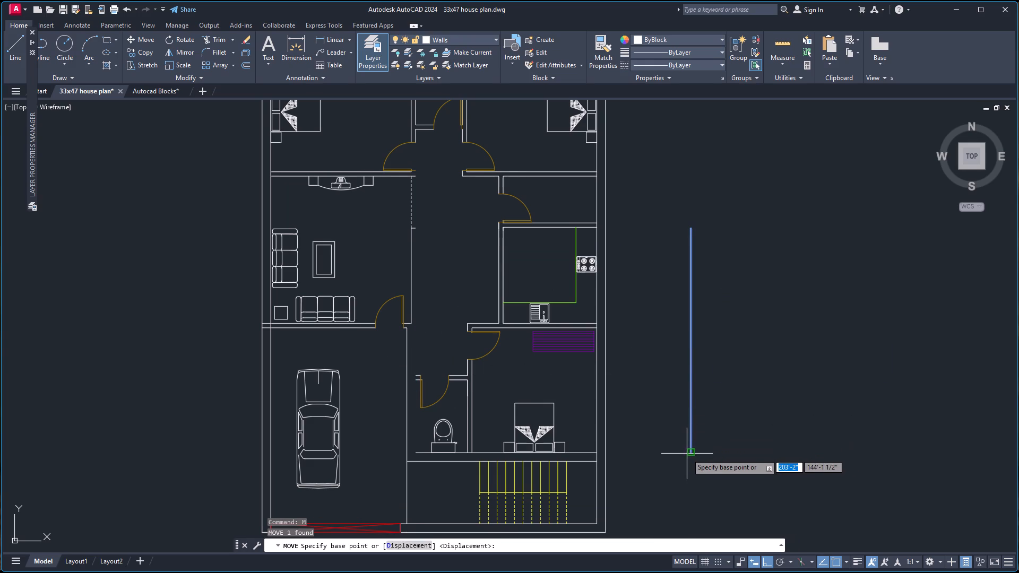
left_click(689, 453)
scroll(418, 446, "up", 1)
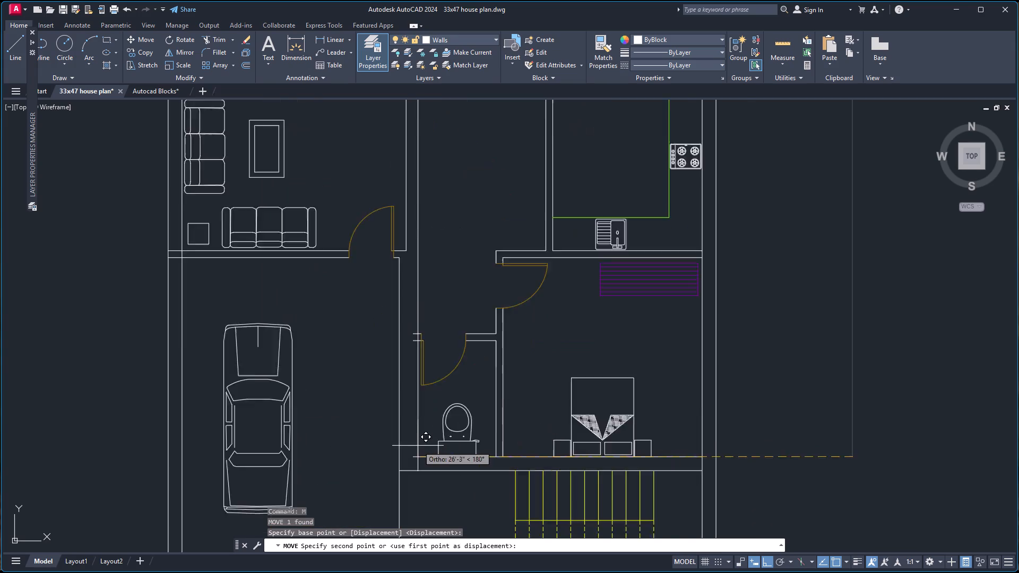
scroll(418, 446, "up", 2)
left_click(409, 468)
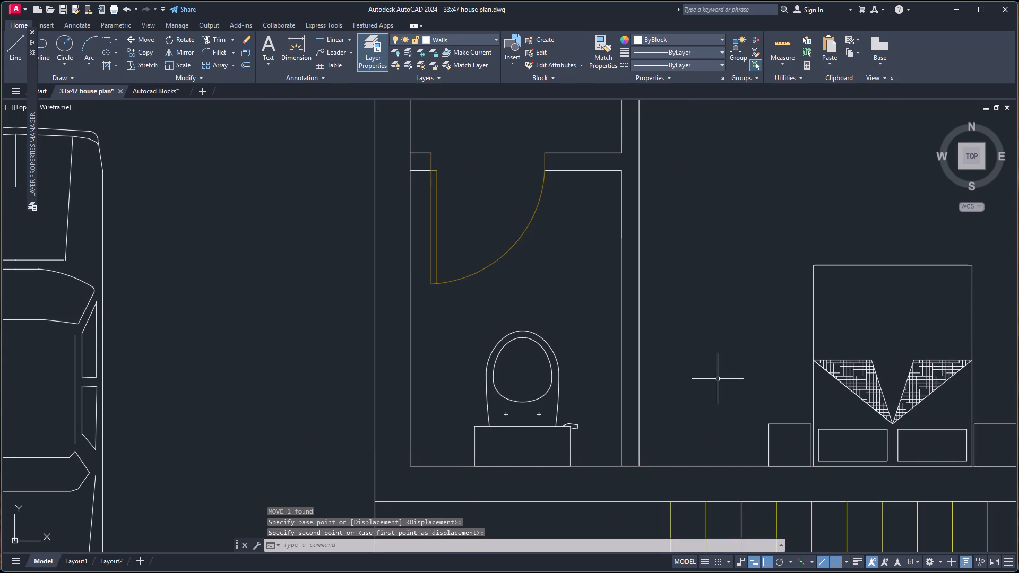
Copy the HIDDEN line of the living room opening from its lower end to the top endpoint of the hallway-side wall line.
scroll(644, 299, "down", 3)
scroll(545, 147, "up", 3)
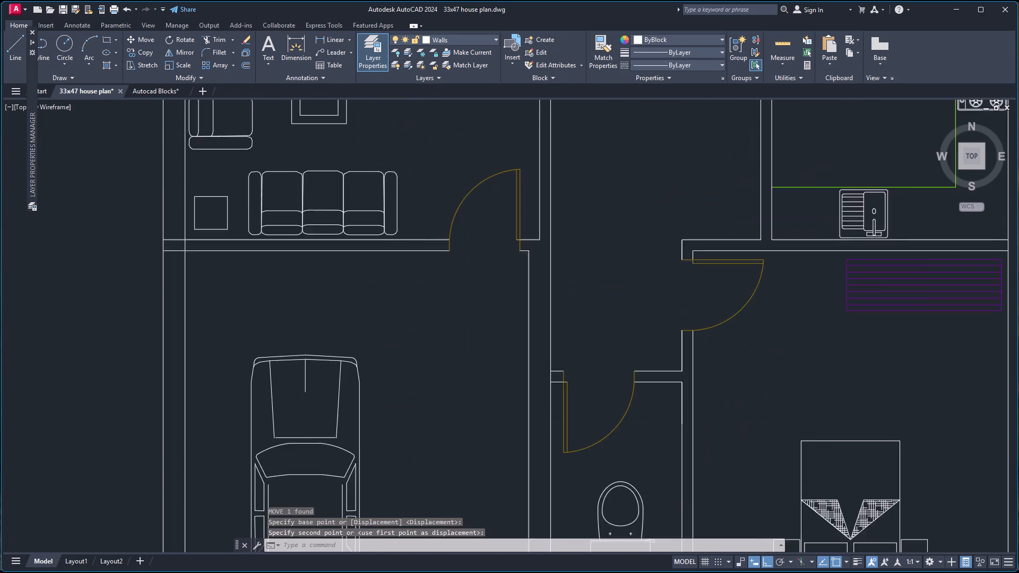
scroll(565, 175, "down", 4)
scroll(581, 128, "up", 3)
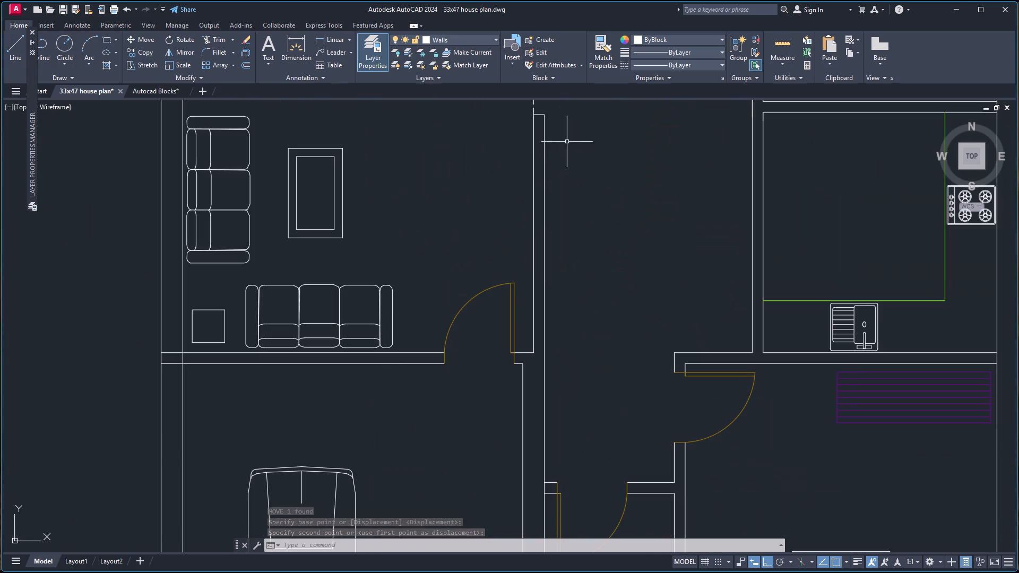
scroll(555, 121, "down", 5)
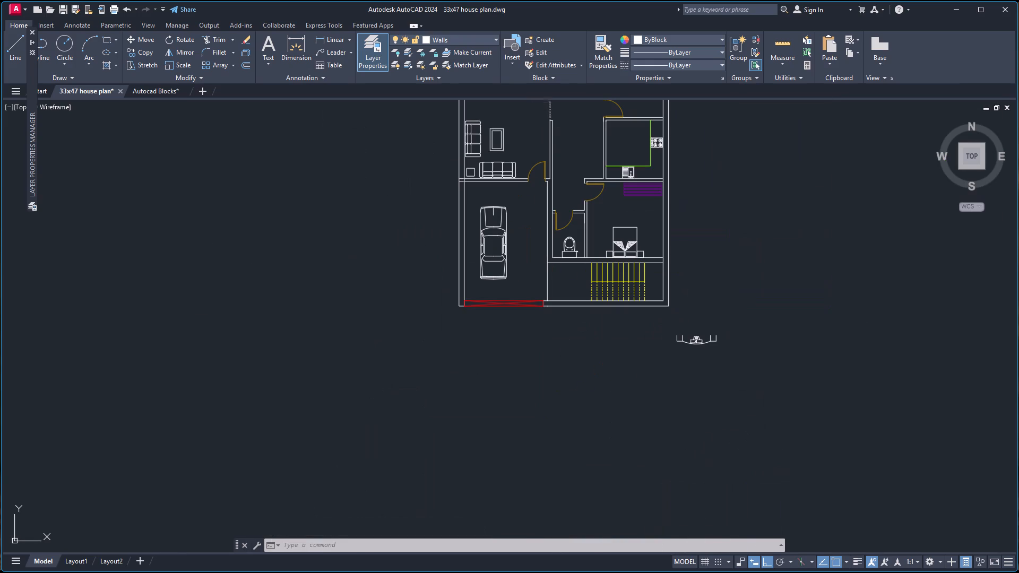
scroll(558, 124, "down", 2)
scroll(555, 103, "up", 3)
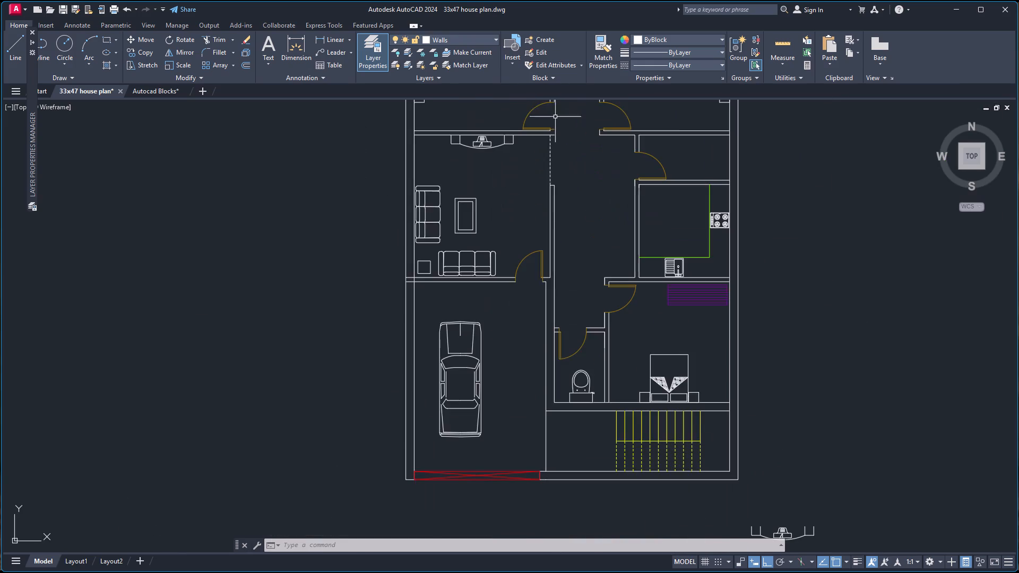
scroll(555, 120, "up", 3)
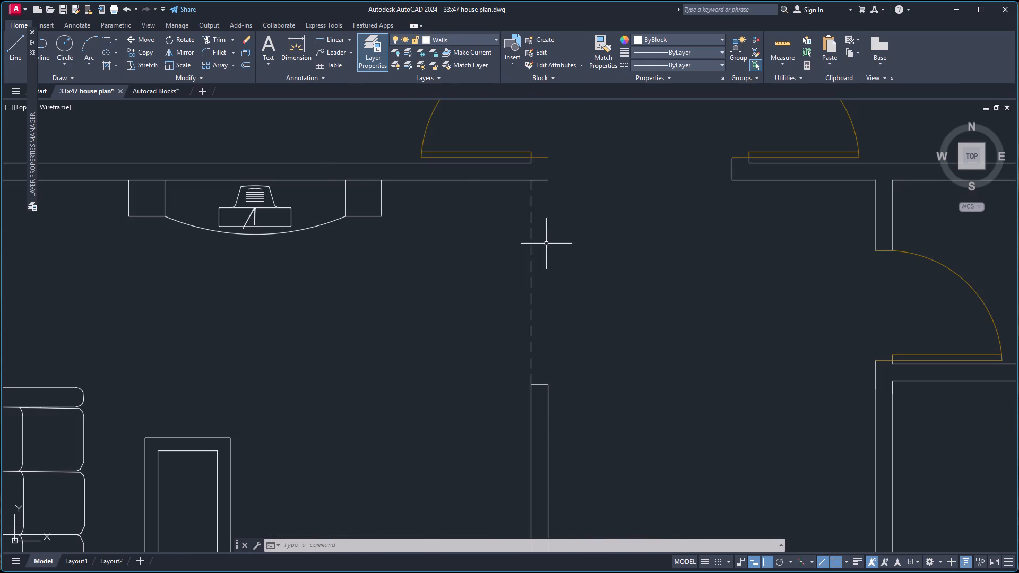
left_click(531, 278)
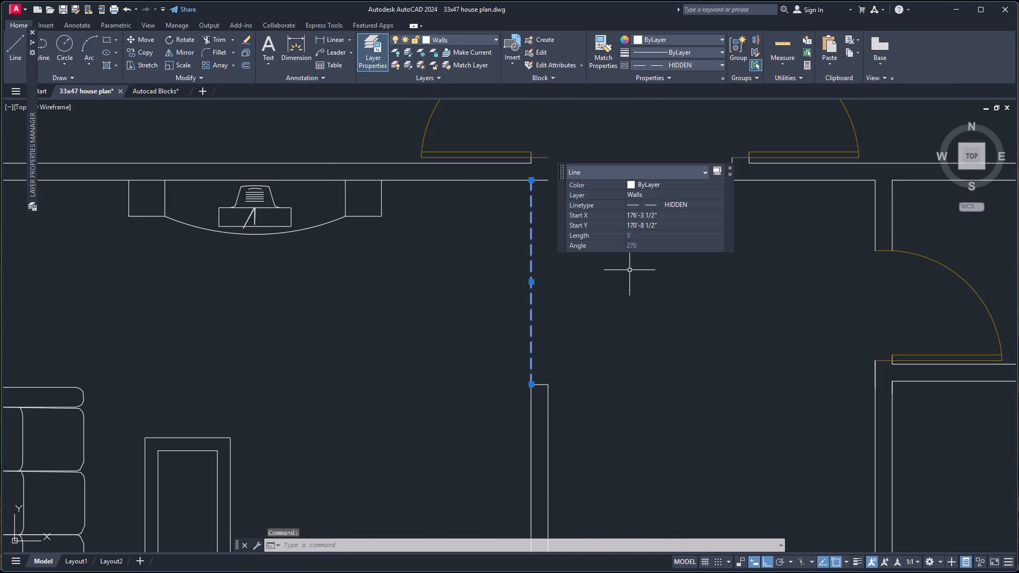
key("c")
key("o")
key("Return")
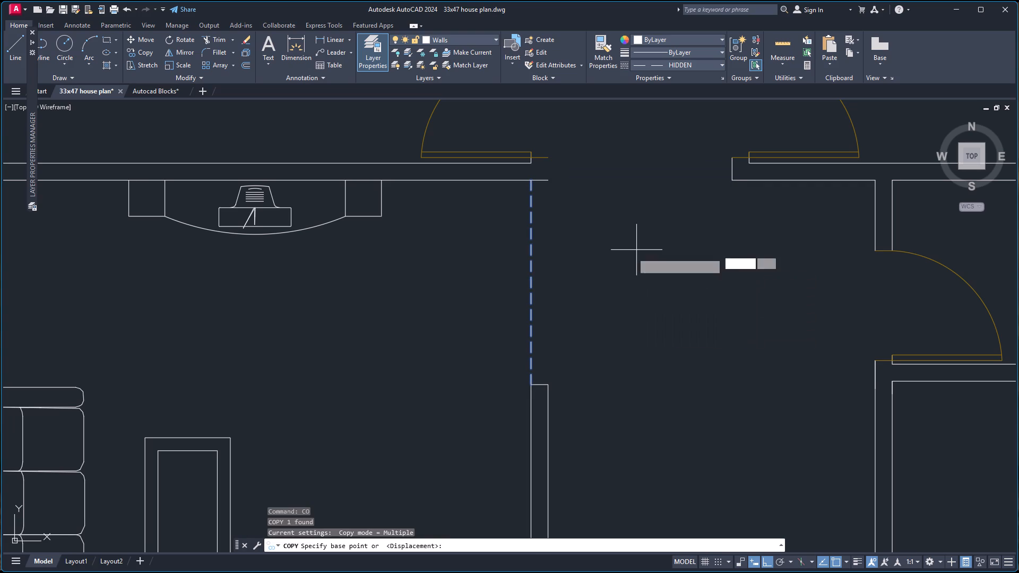
left_click(529, 386)
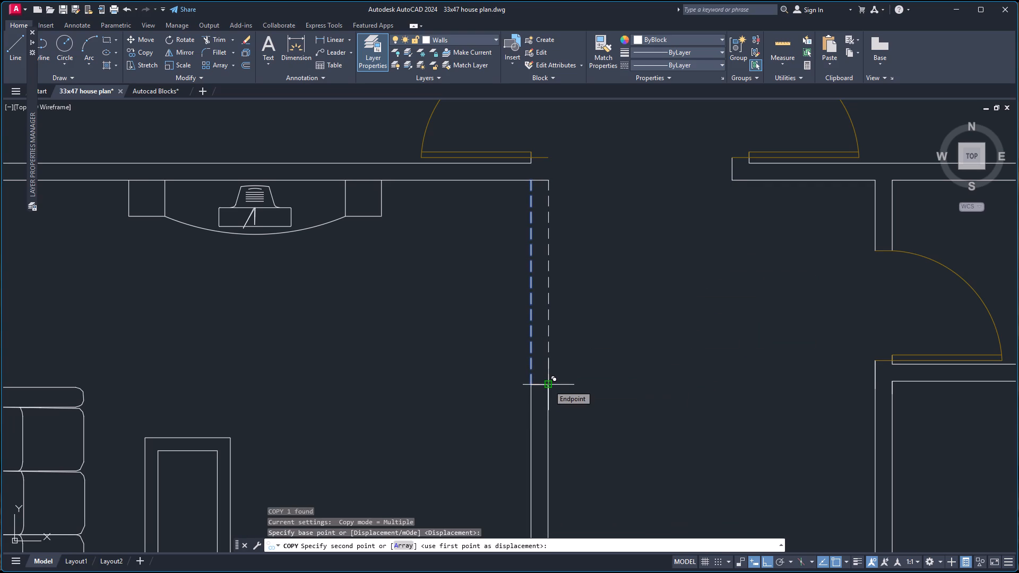
left_click(548, 385)
key("space")
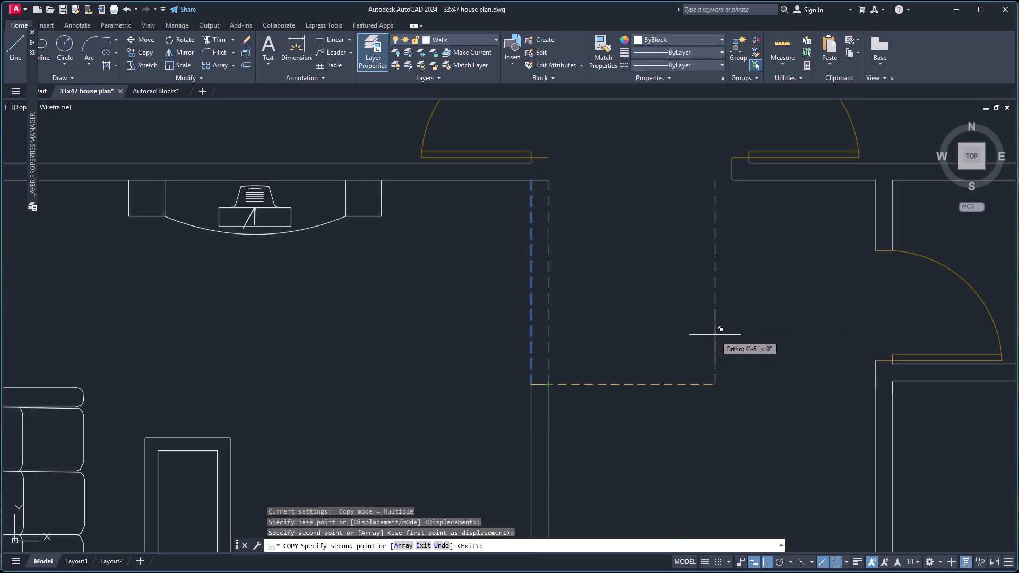
Examine the dashed living room opening and the kitchen's hallway-side wall with its corner beneath the door.
scroll(709, 319, "down", 2)
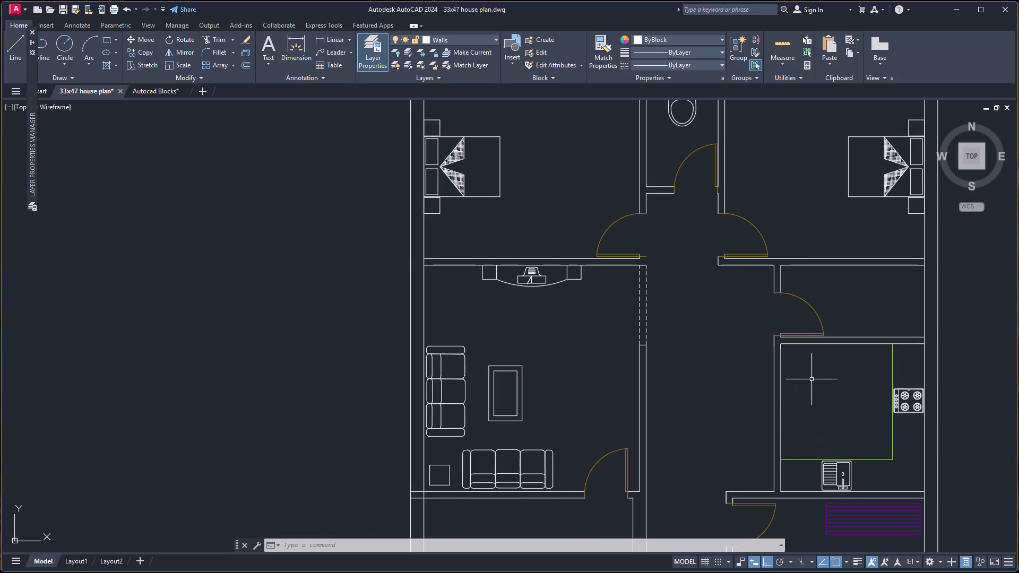
scroll(815, 356, "up", 3)
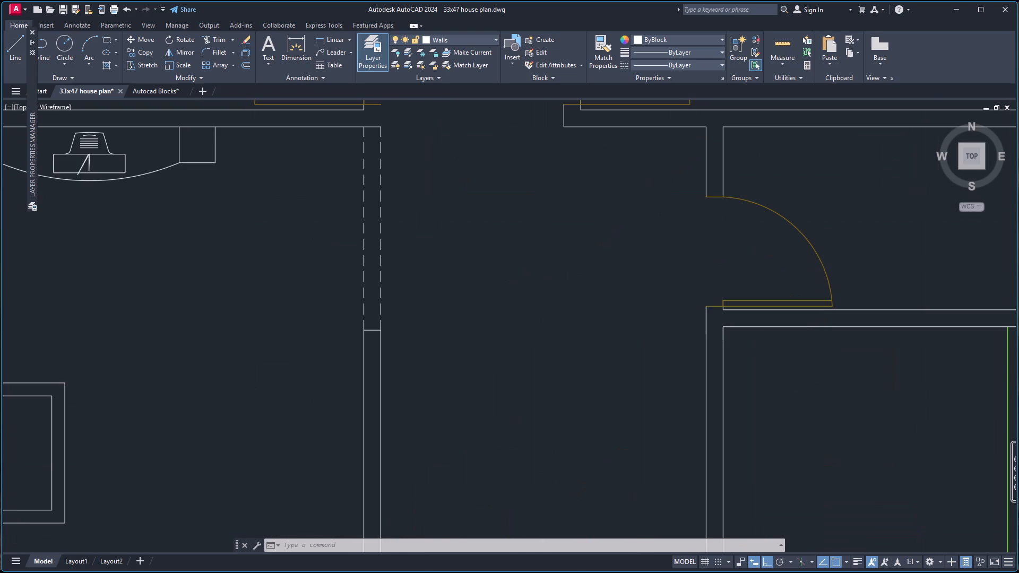
scroll(813, 358, "up", 2)
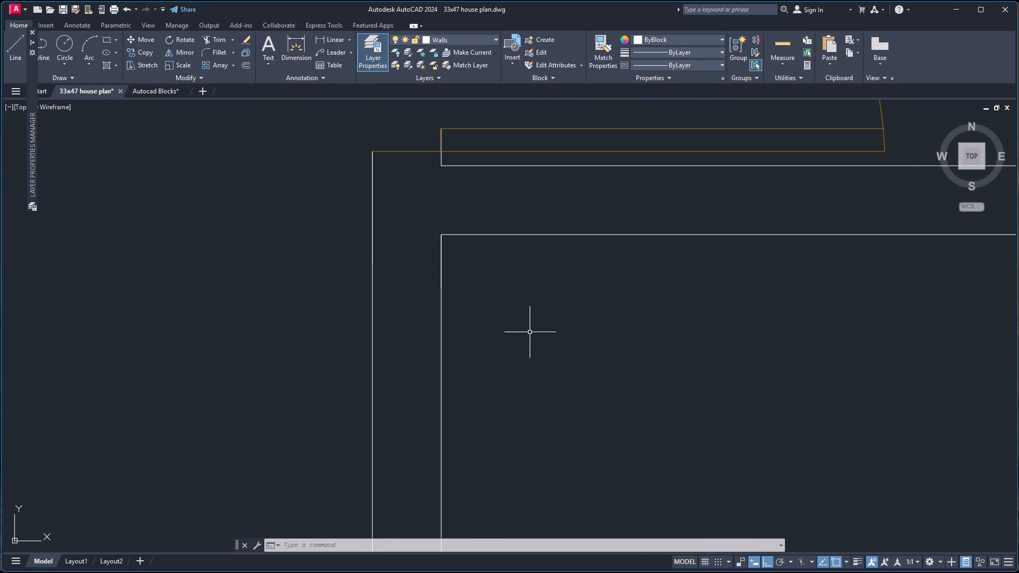
scroll(495, 305, "down", 2)
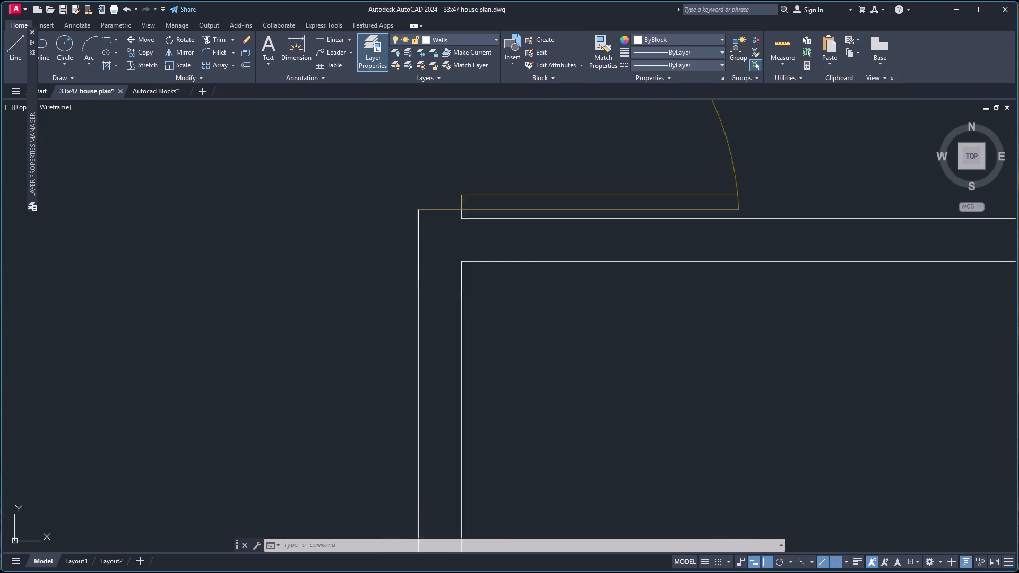
scroll(503, 305, "down", 2)
scroll(540, 329, "down", 2)
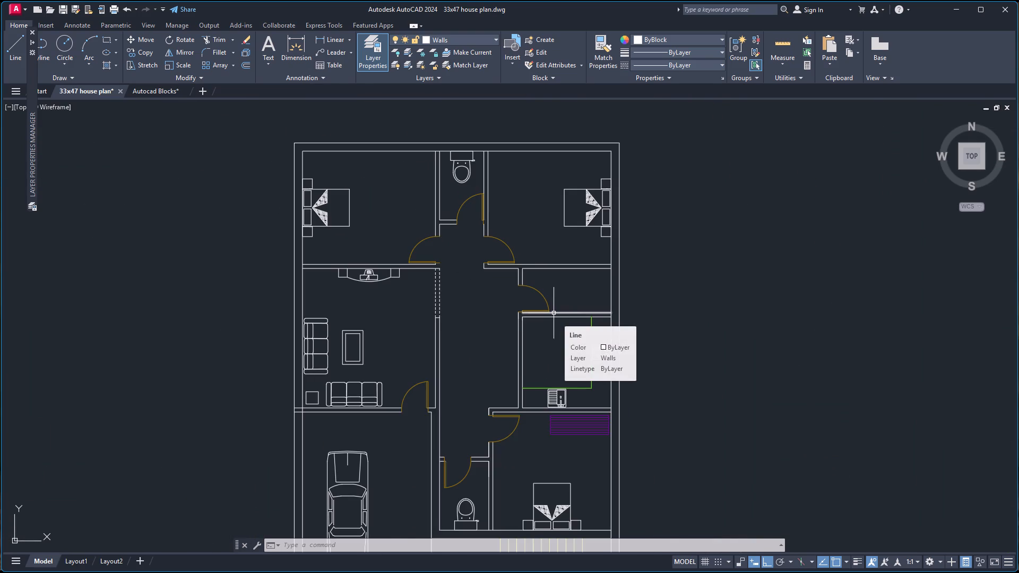
scroll(545, 351, "up", 1)
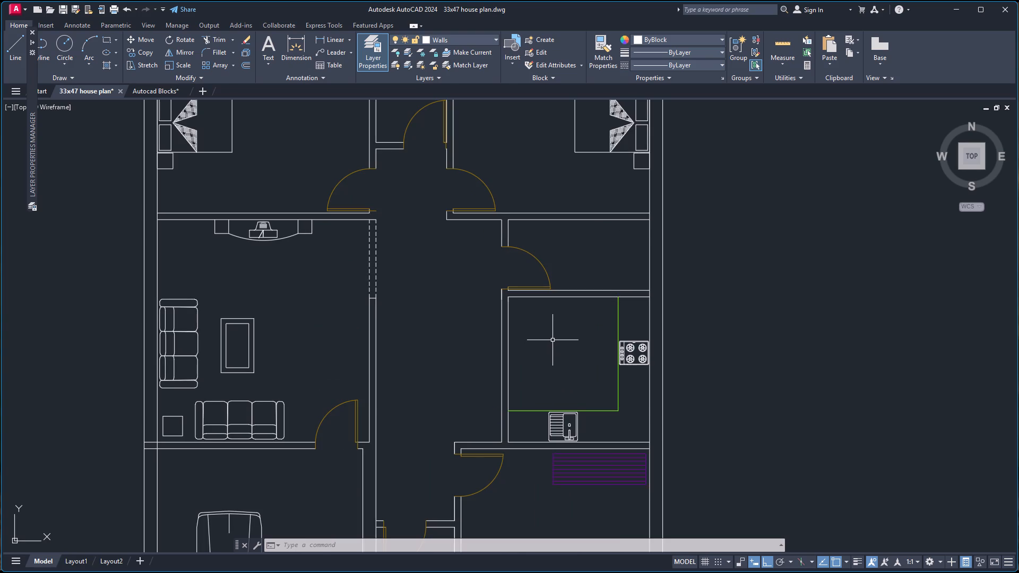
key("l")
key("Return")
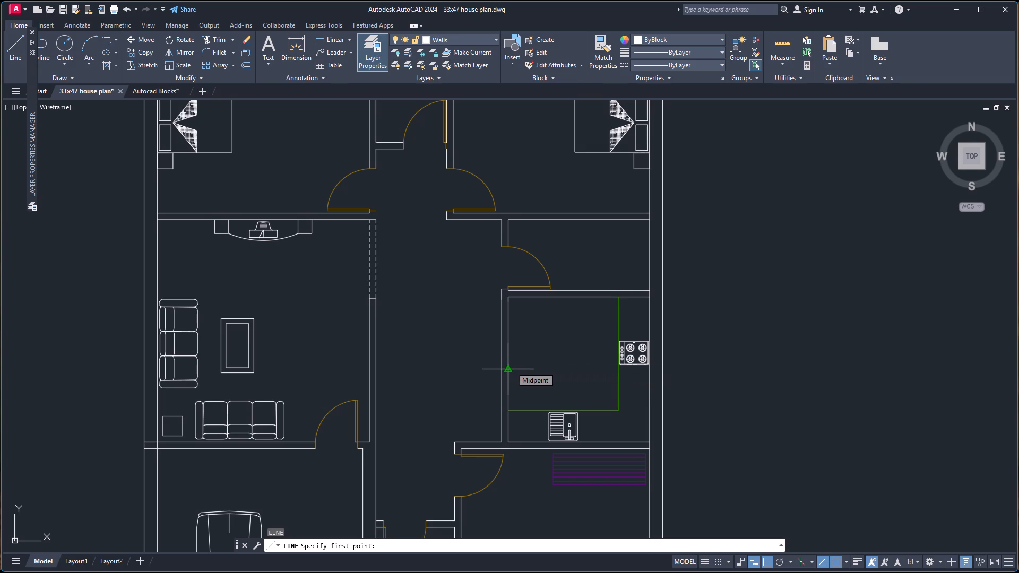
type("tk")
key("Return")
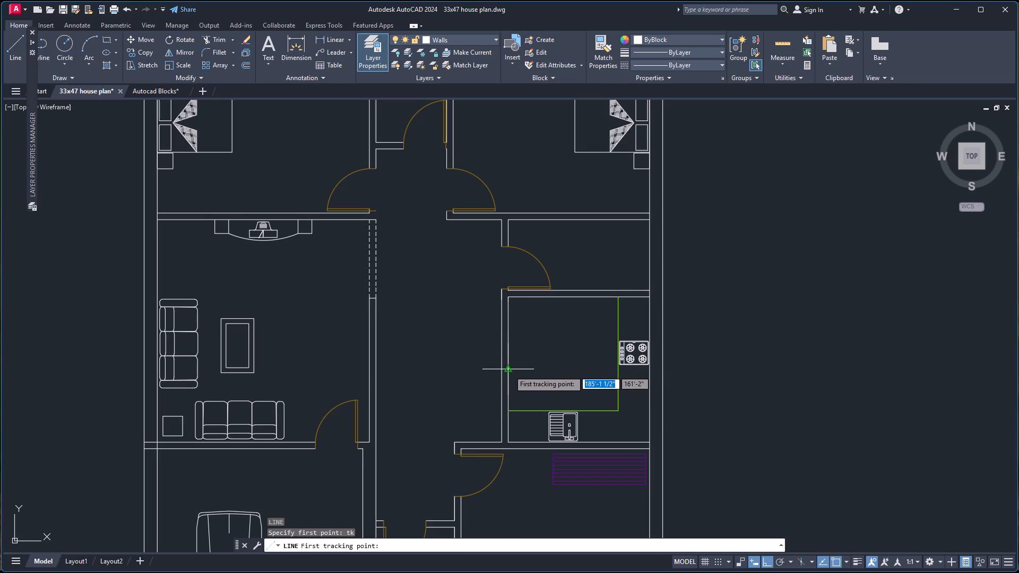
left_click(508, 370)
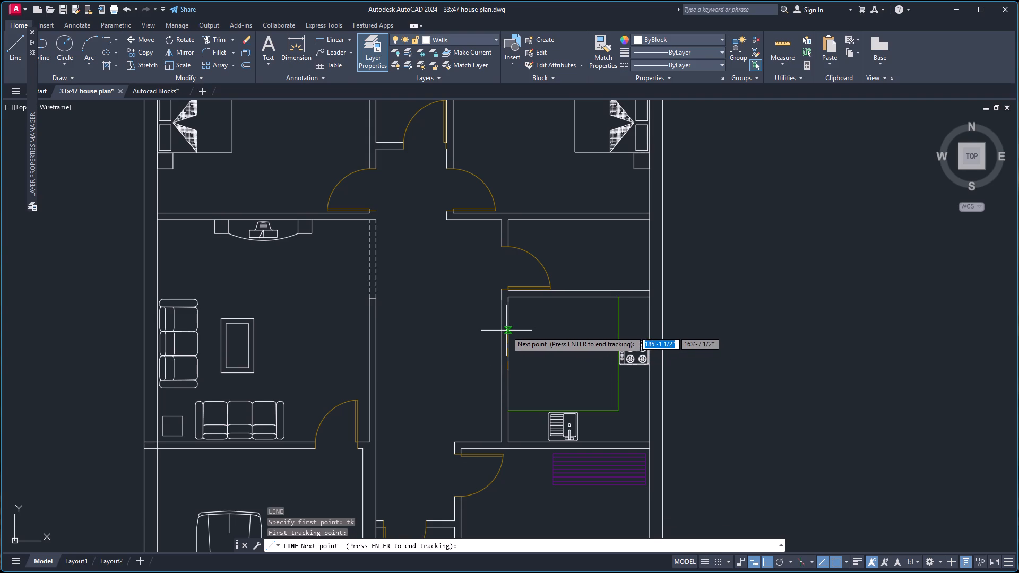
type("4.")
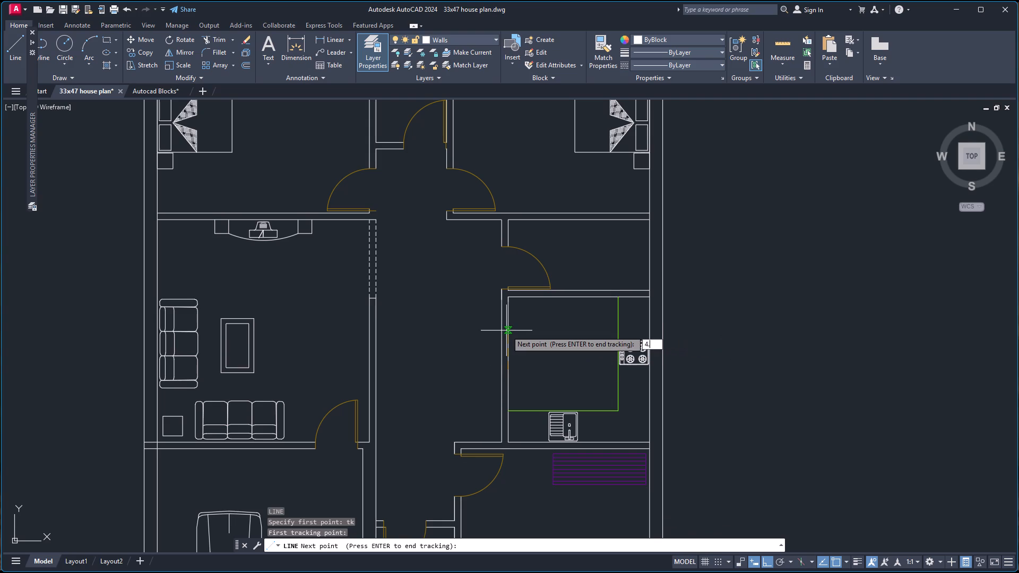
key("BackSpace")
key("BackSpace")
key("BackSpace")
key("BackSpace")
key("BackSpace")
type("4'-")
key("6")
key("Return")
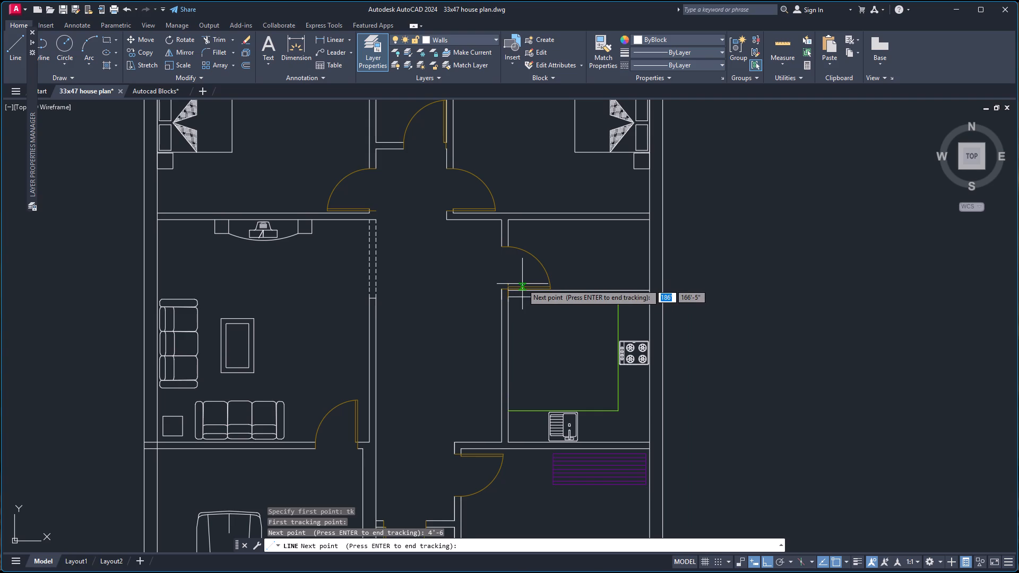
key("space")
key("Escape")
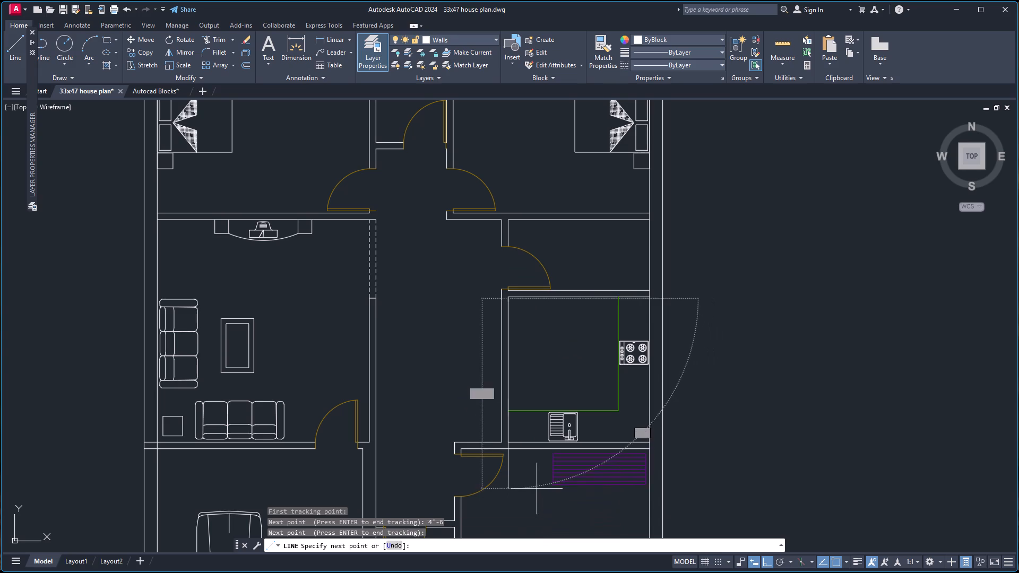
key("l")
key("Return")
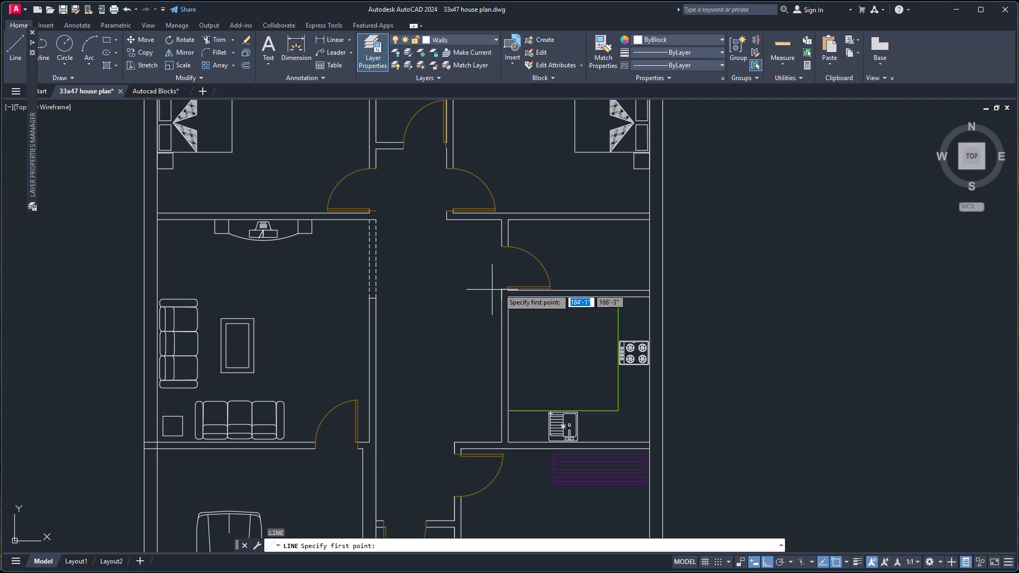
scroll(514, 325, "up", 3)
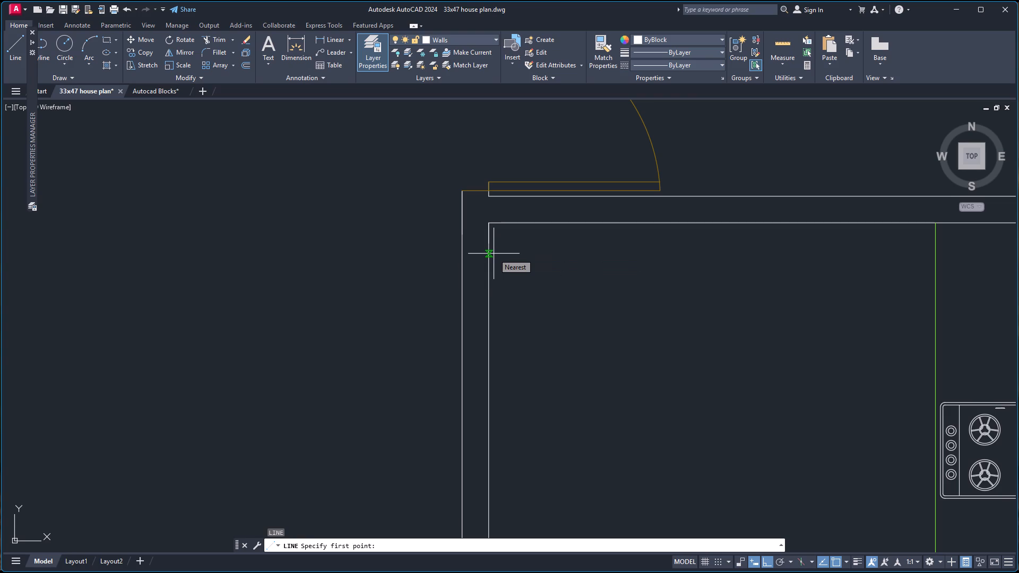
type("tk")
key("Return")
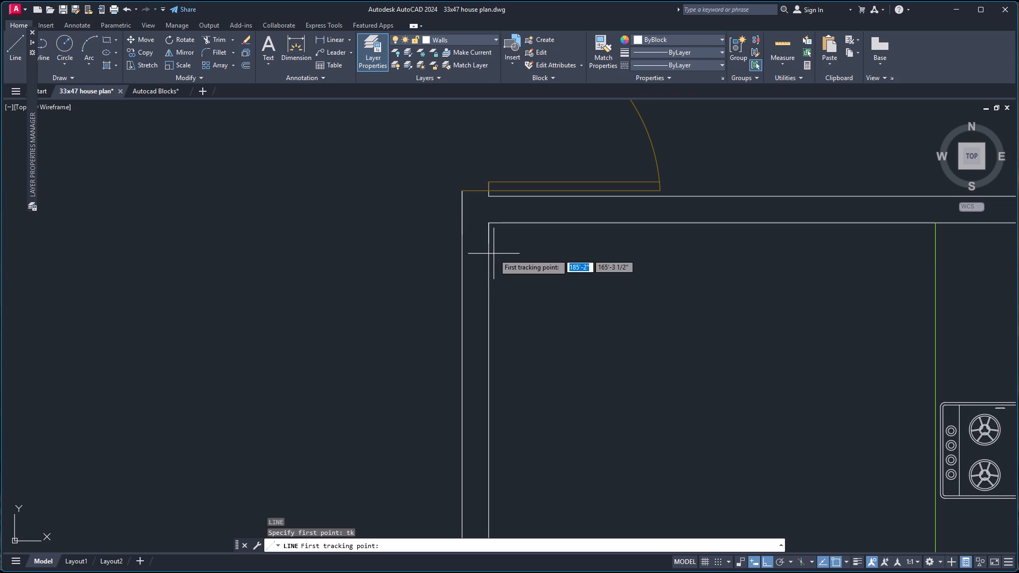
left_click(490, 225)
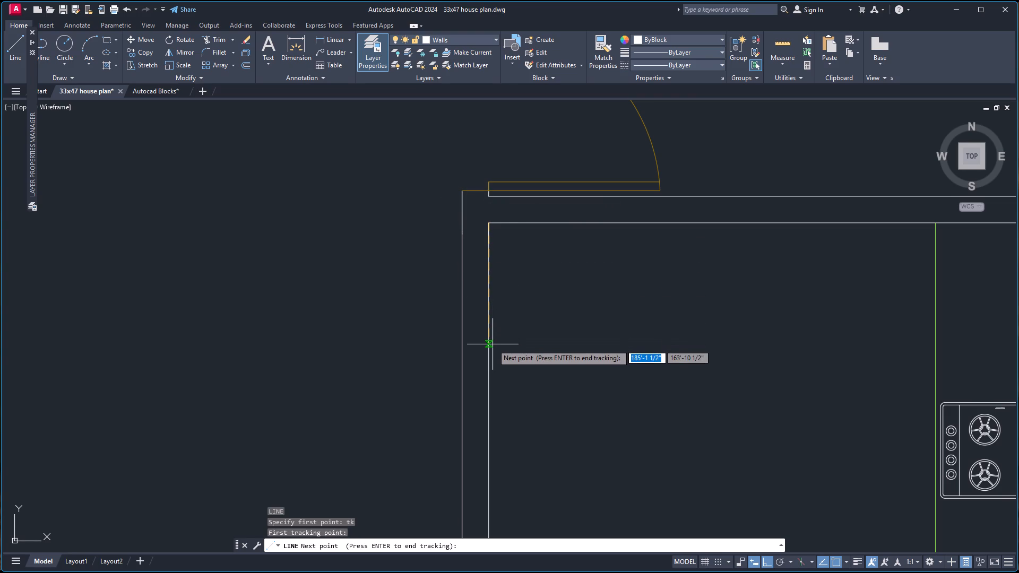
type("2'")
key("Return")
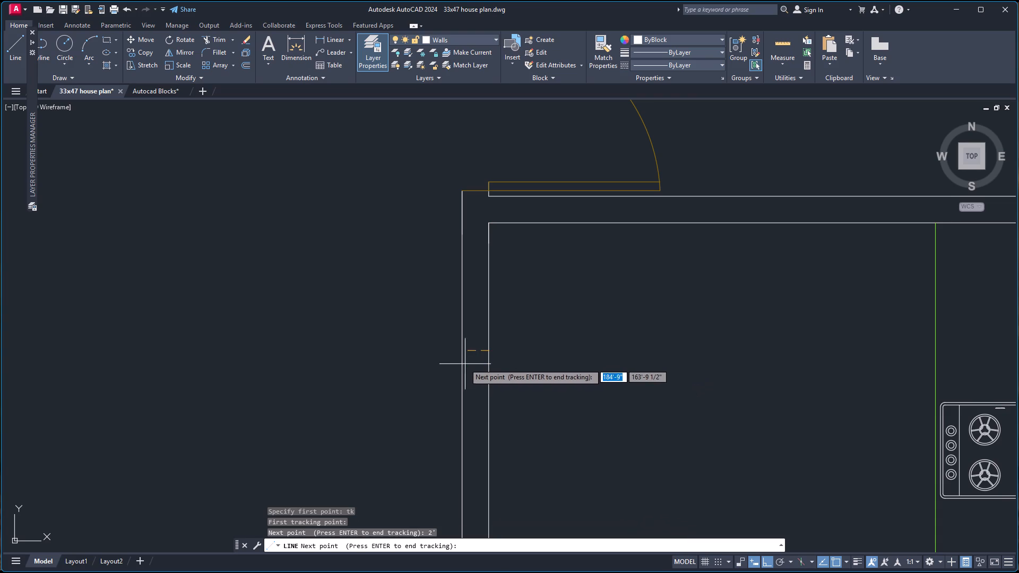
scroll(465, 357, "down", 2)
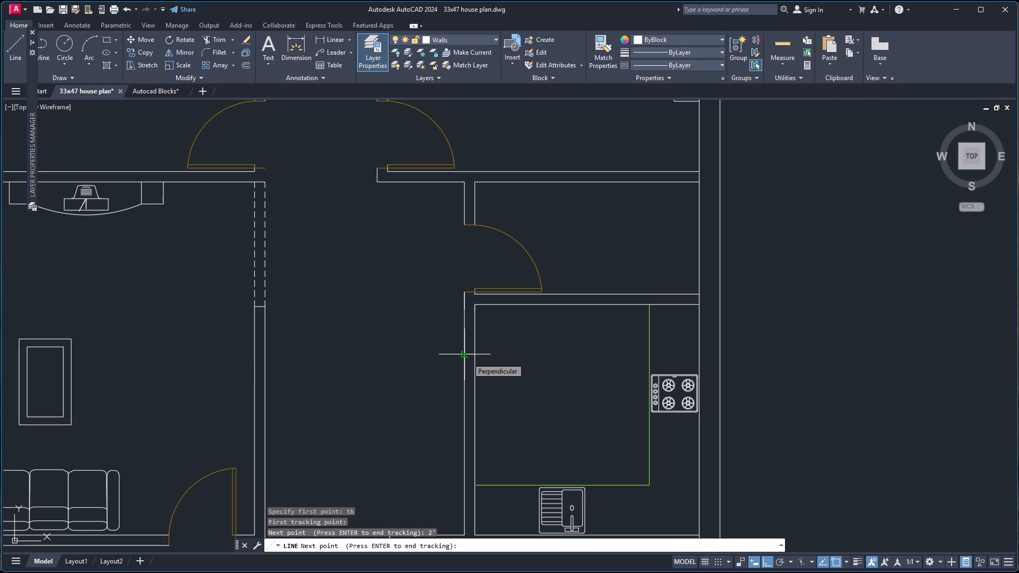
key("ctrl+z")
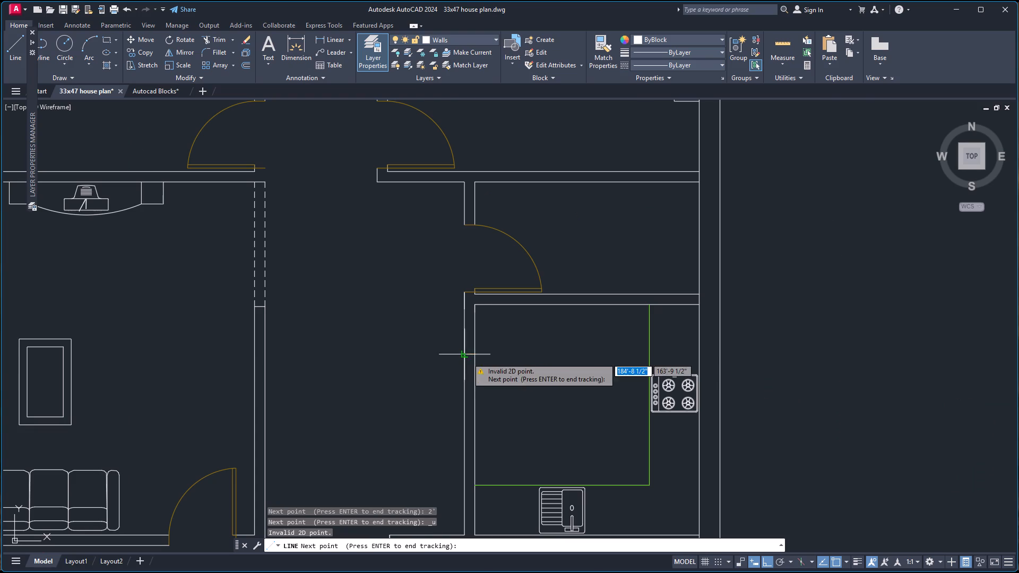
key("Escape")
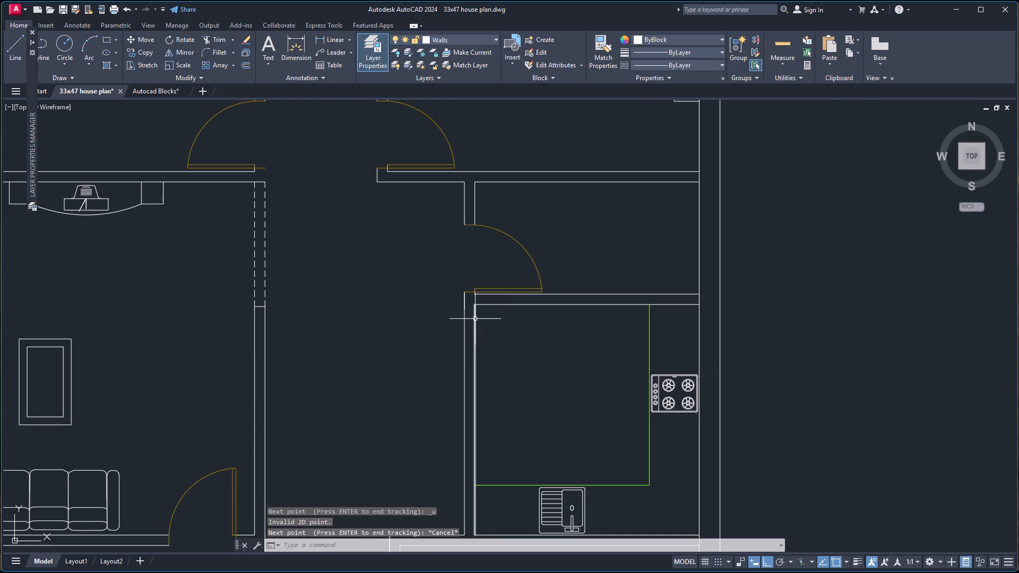
Start a line on the kitchen's hallway-side wall, tracking its first point from the kitchen's inner northwest corner.
scroll(475, 319, "up", 2)
key("l")
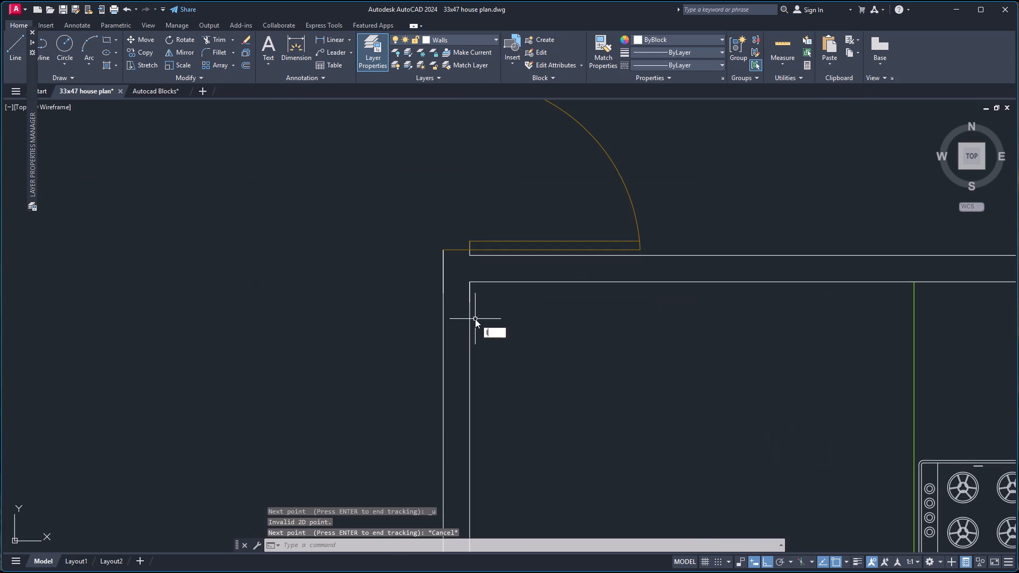
key("Return")
type("tk")
key("Return")
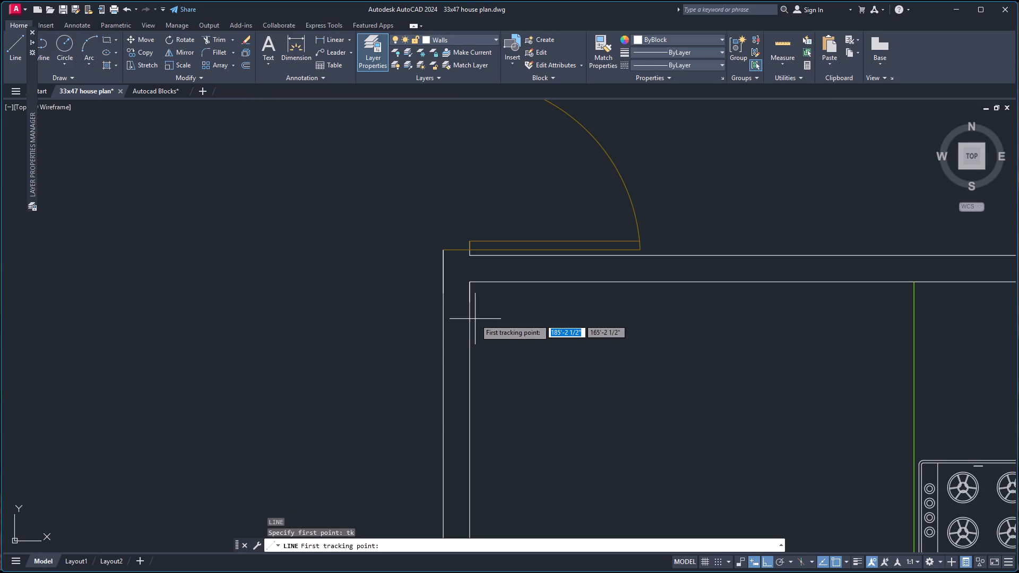
left_click(470, 283)
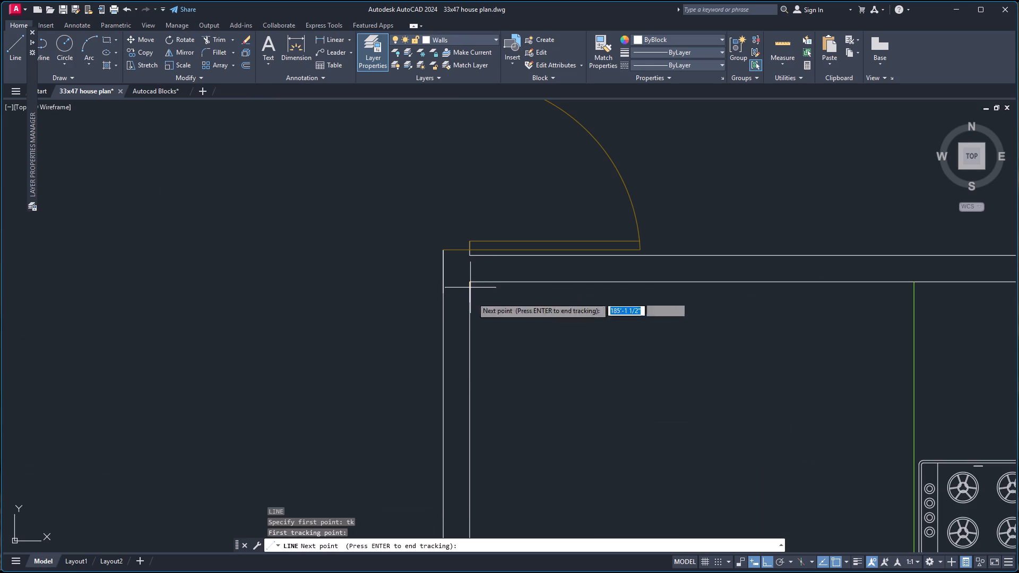
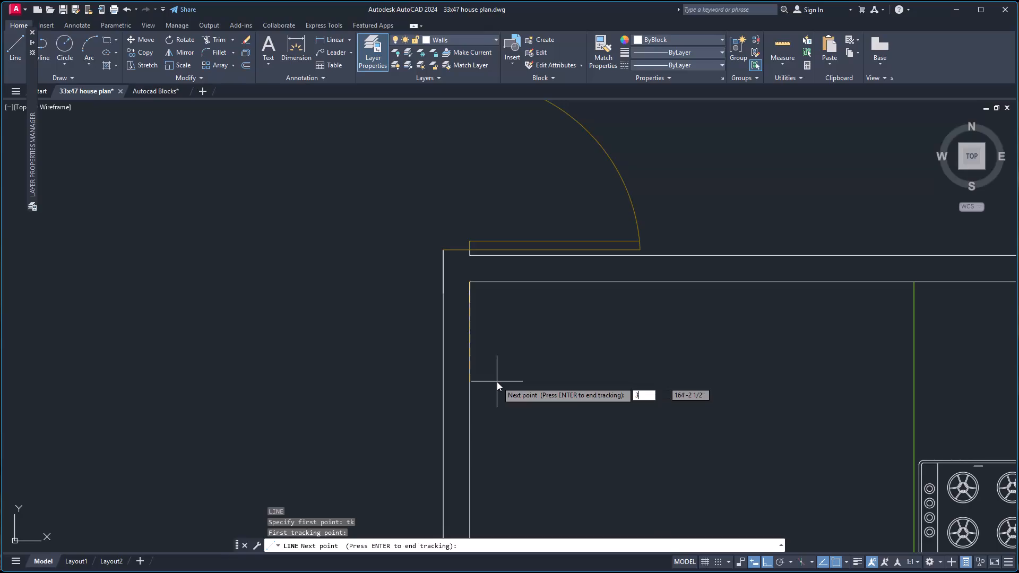
Draw a line across the kitchen's hallway-side wall, 3' south of the kitchen's inner northwest corner.
key("Return")
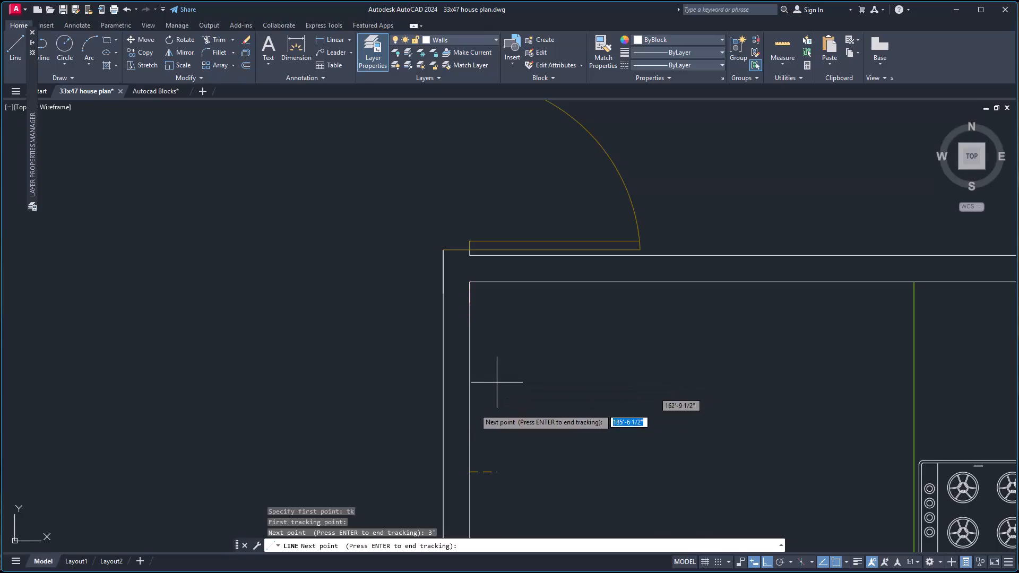
key("Return")
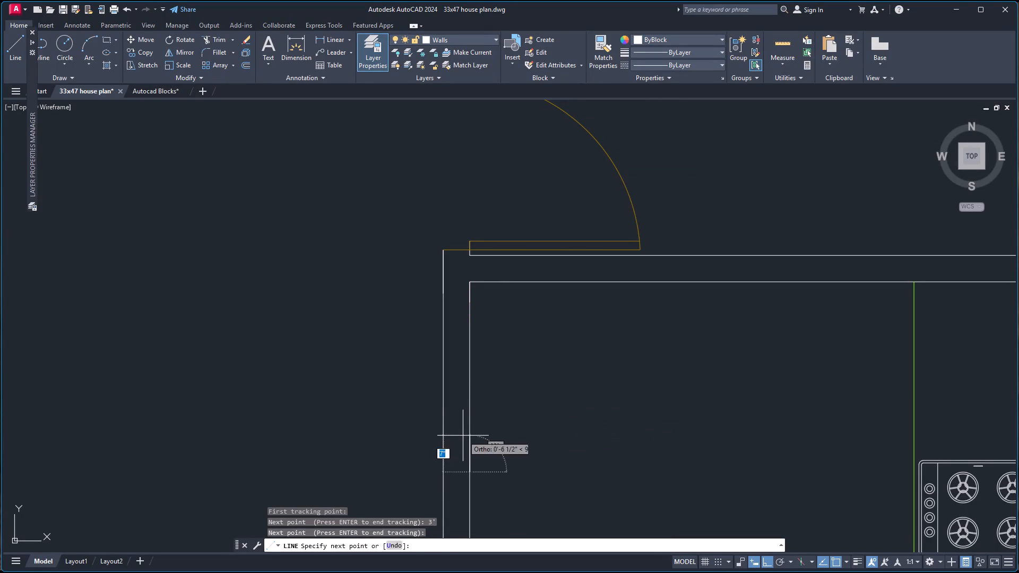
left_click(443, 474)
key("space")
Draw a second line across the kitchen's hallway-side wall, tracked 3' north of the kitchen's inner southwest corner.
scroll(498, 458, "down", 5)
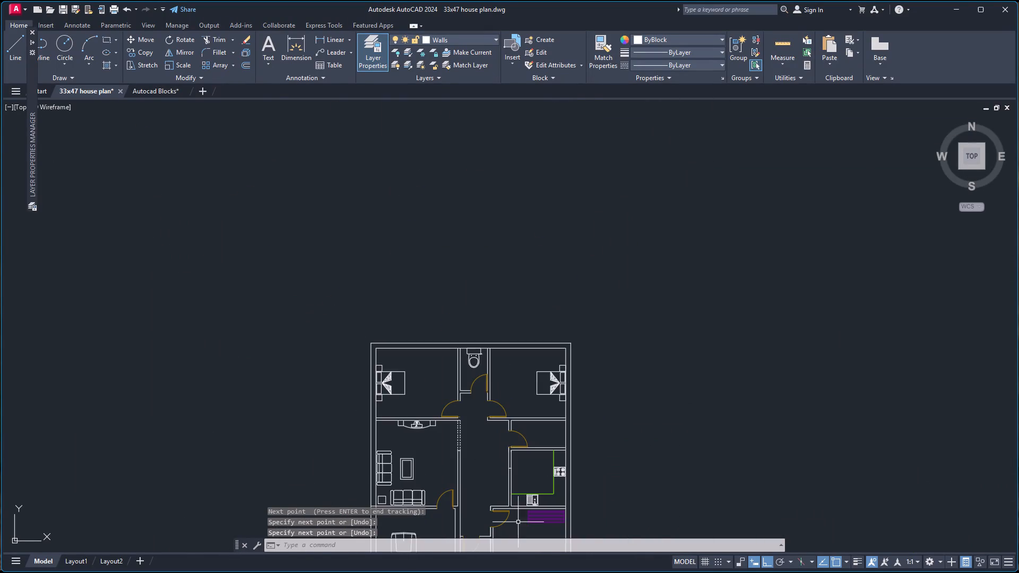
scroll(518, 523, "up", 4)
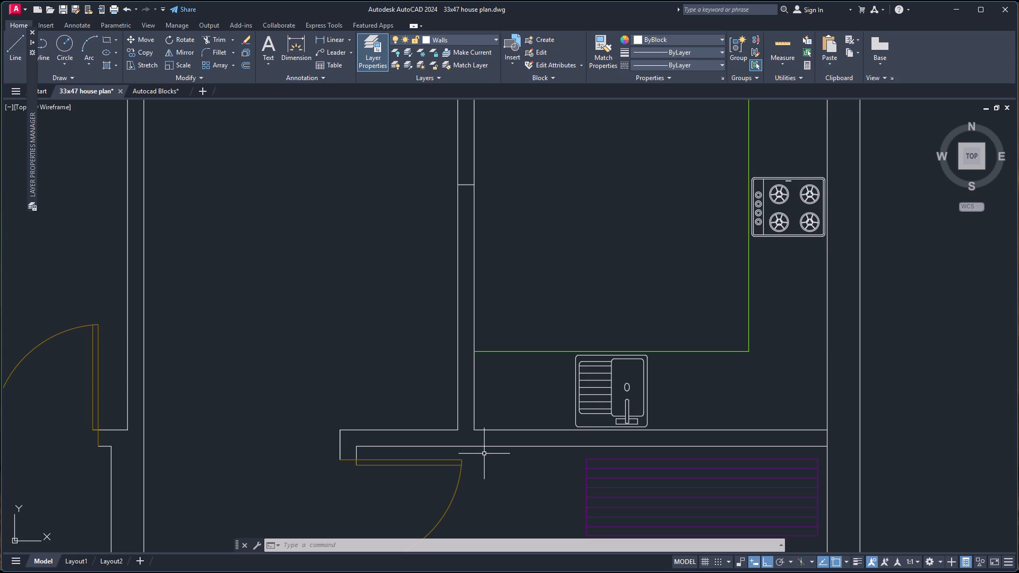
key("l")
key("Return")
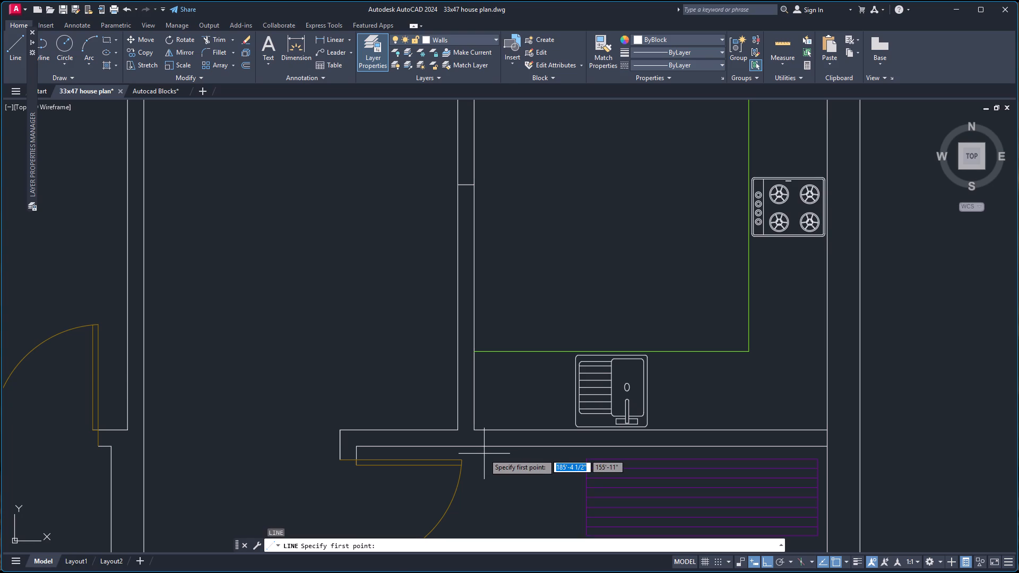
type("tk")
key("Return")
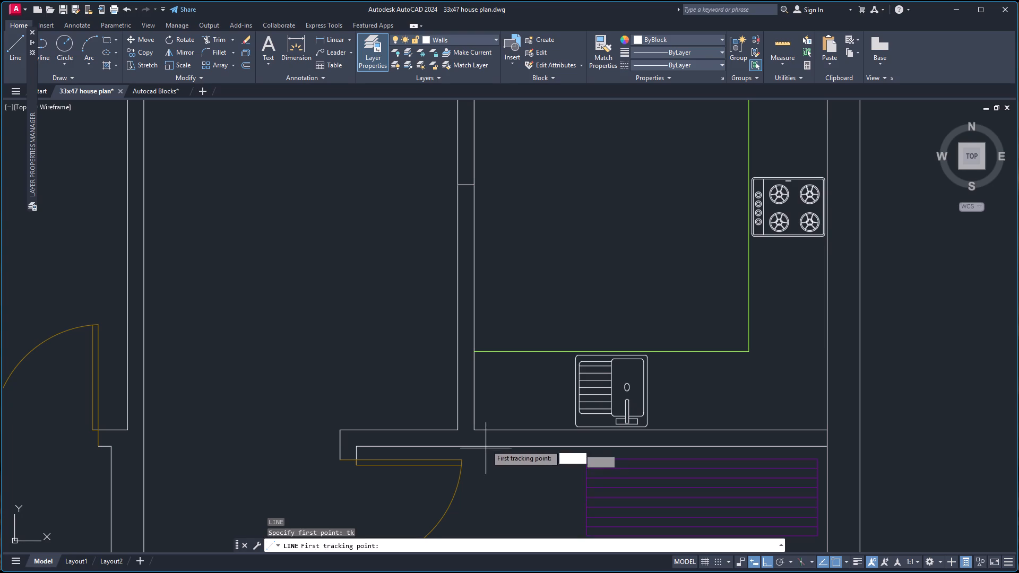
left_click(473, 432)
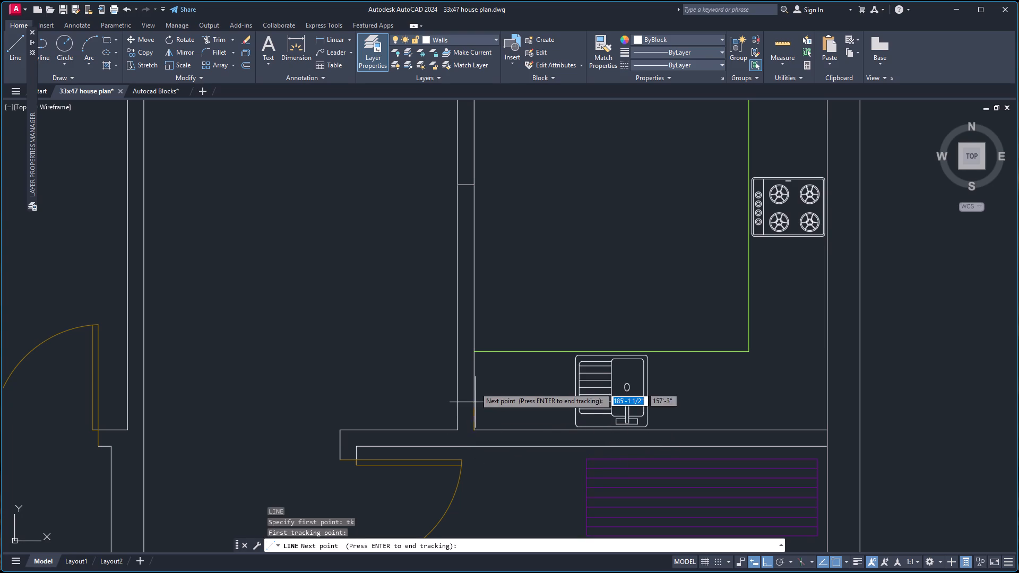
type("3'")
key("Return")
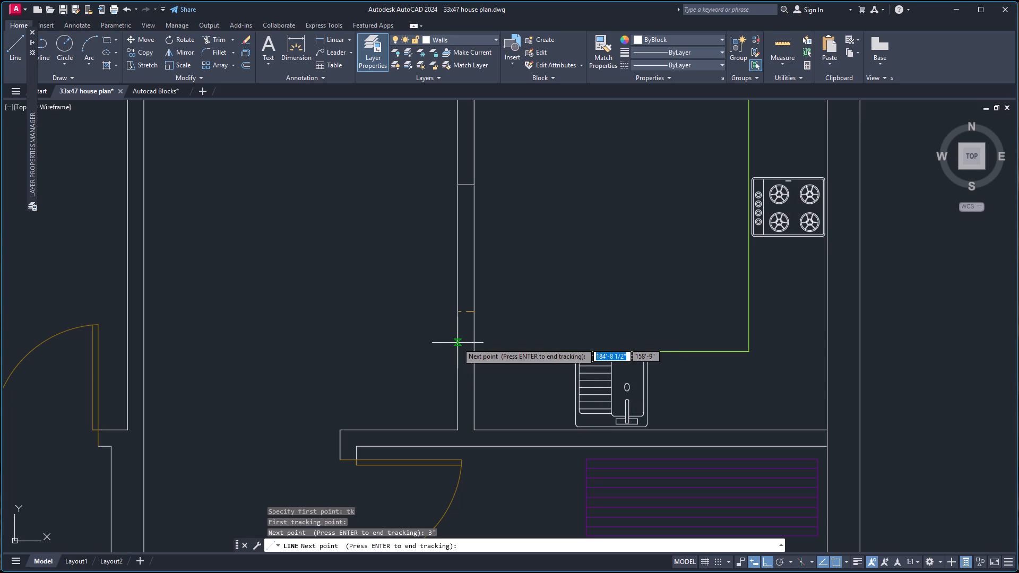
key("Return")
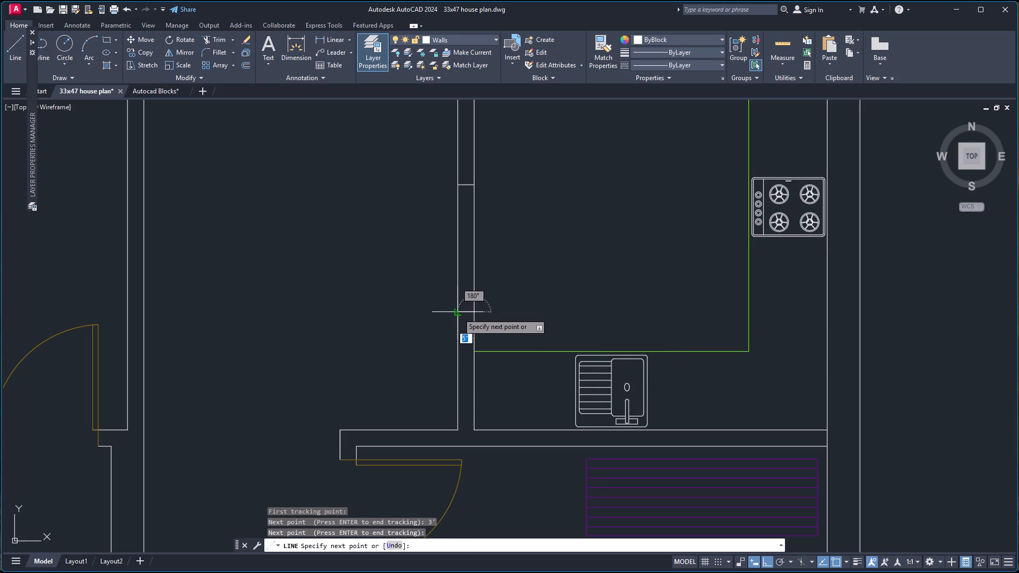
left_click(457, 313)
key("space")
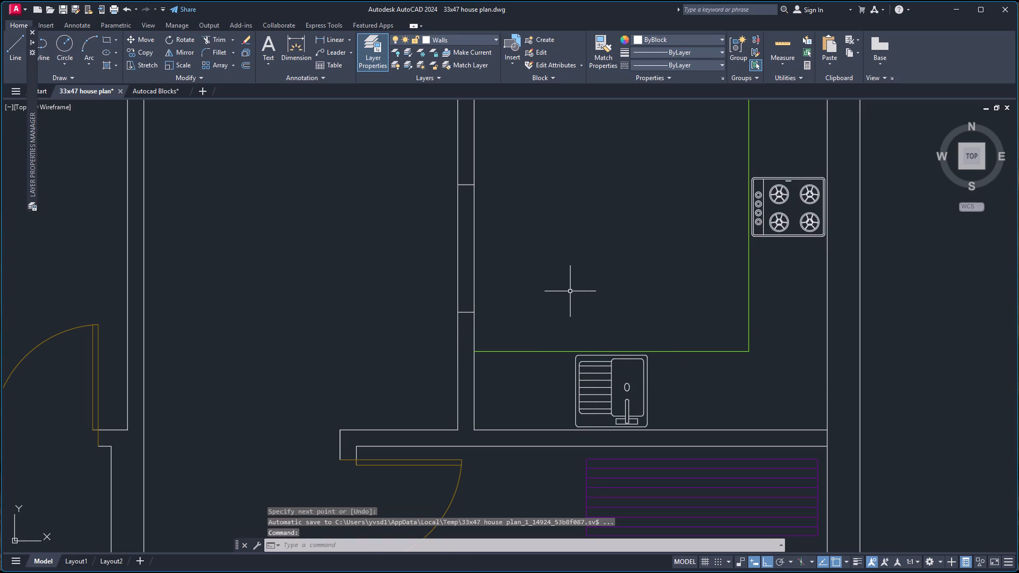
Trim both faces of the kitchen's hallway-side wall between the two cross lines to open the wall.
scroll(532, 221, "down", 4)
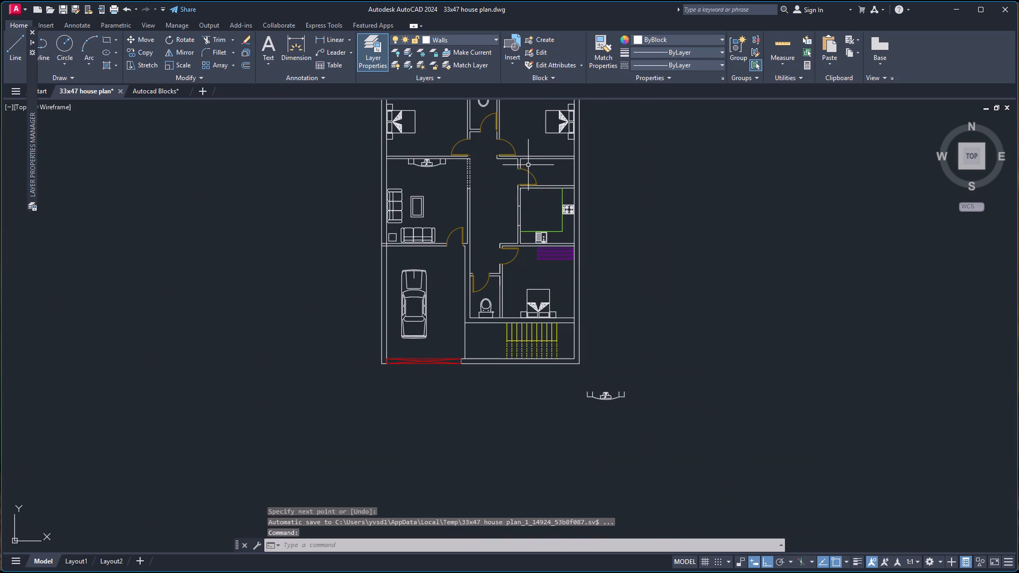
scroll(525, 164, "up", 3)
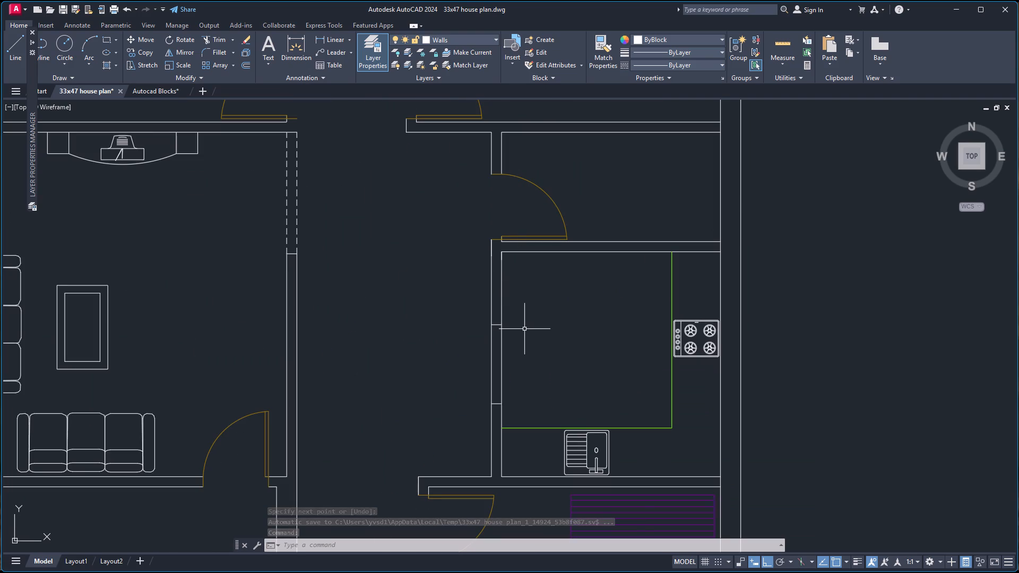
key("t")
key("r")
key("Return")
left_click(457, 361)
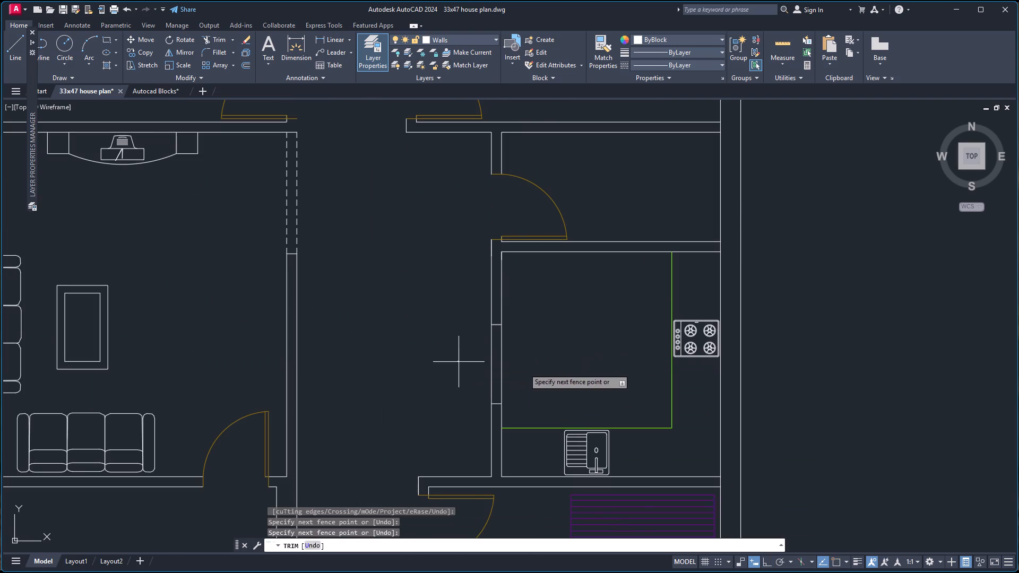
left_click(562, 367)
key("space")
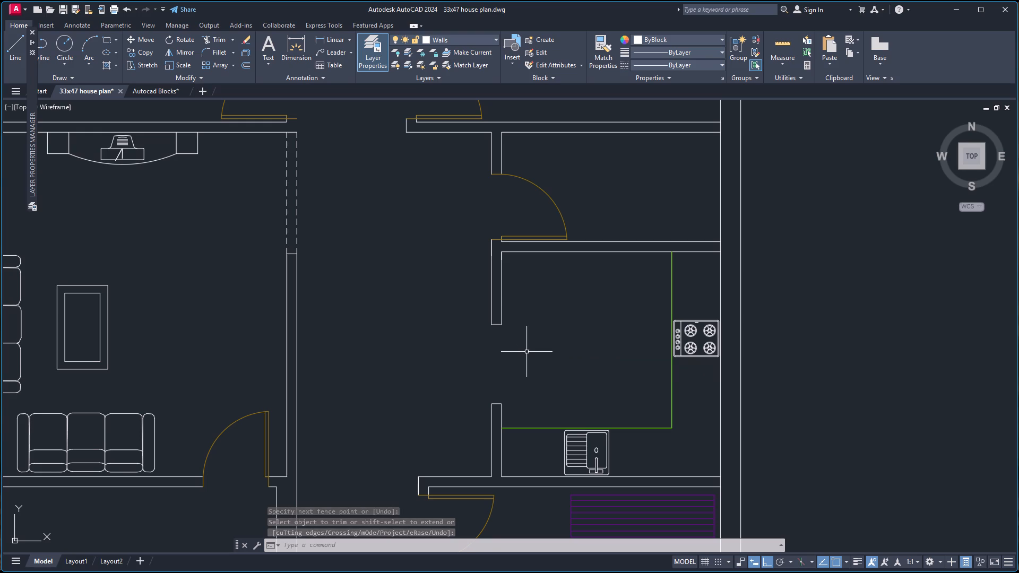
Draw two lines in HIDDEN linetype across the kitchen opening, one along the hallway-side face and one along the kitchen-side face.
left_click(690, 65)
left_click(672, 115)
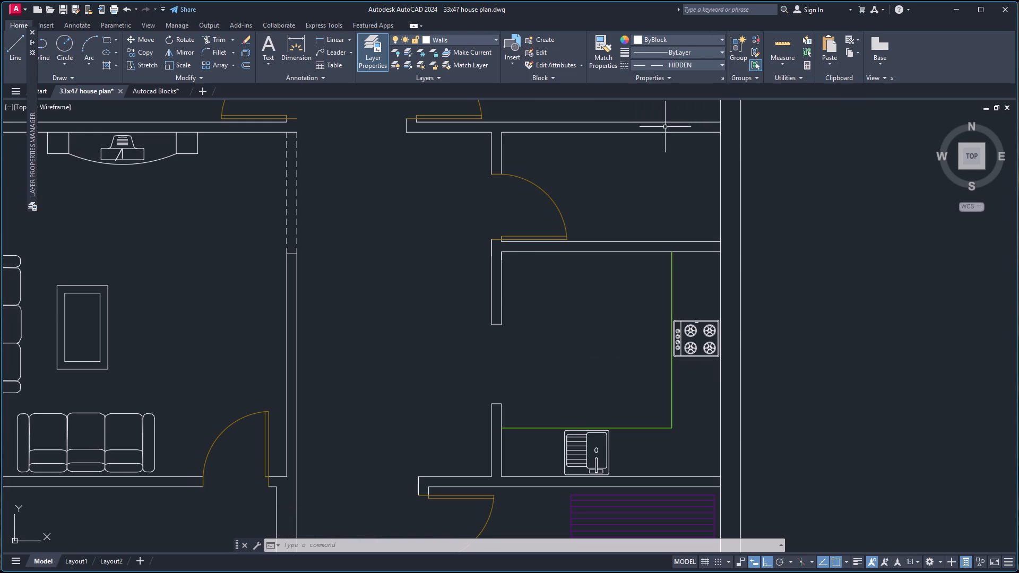
key("l")
key("Return")
scroll(487, 325, "up", 1)
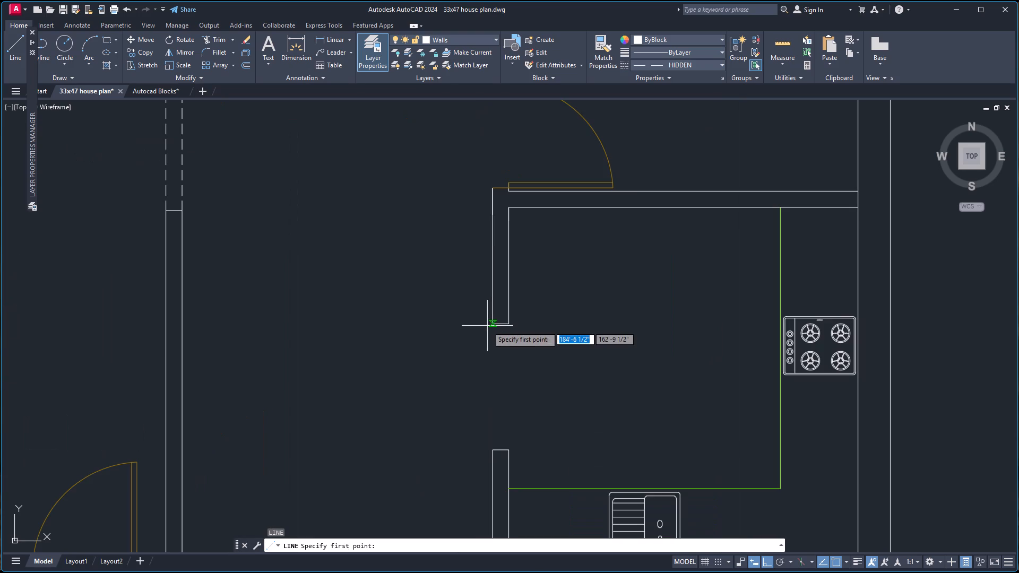
left_click(494, 323)
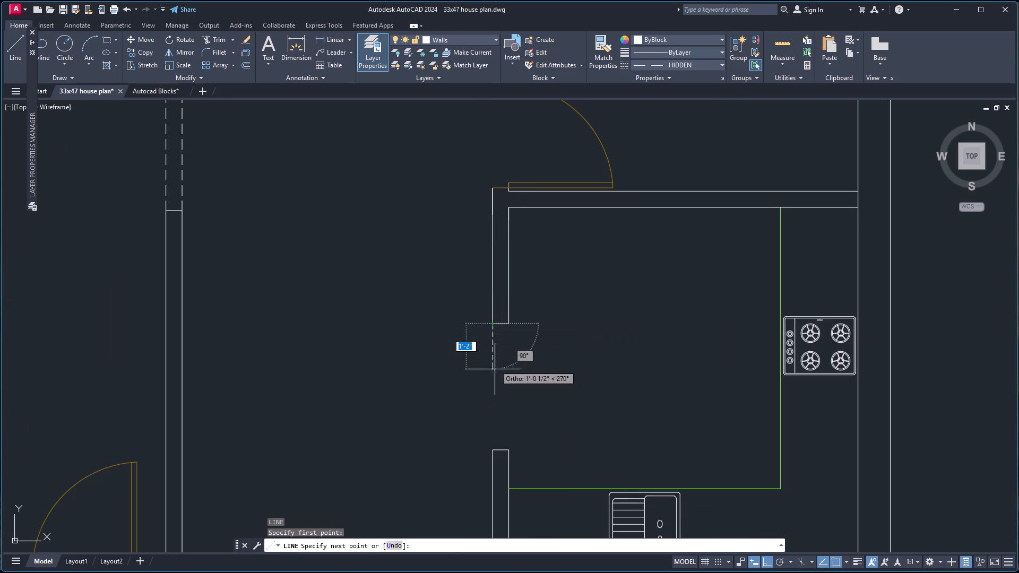
left_click(492, 452)
key("space")
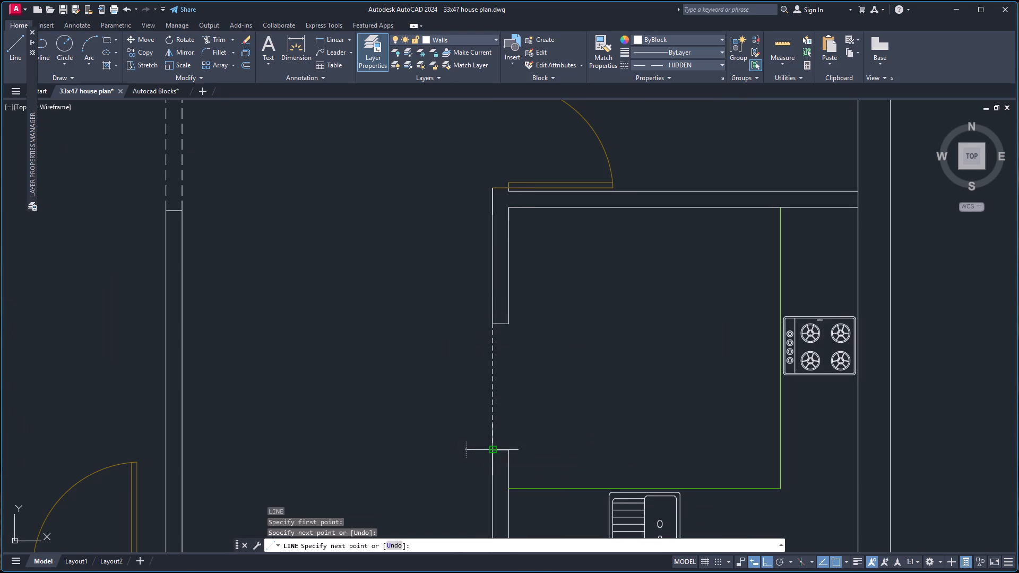
key("space")
left_click(506, 325)
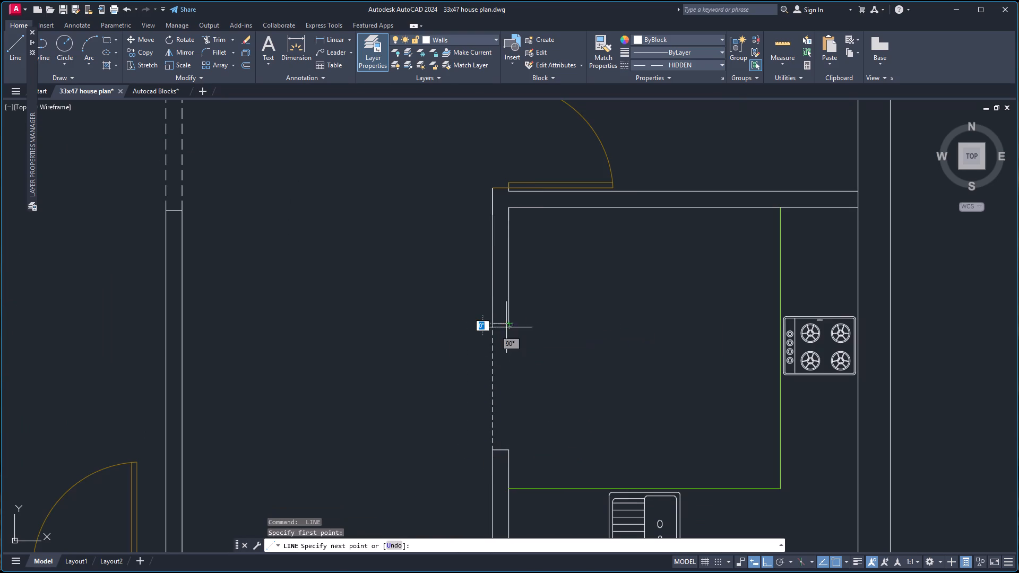
left_click(509, 449)
key("space")
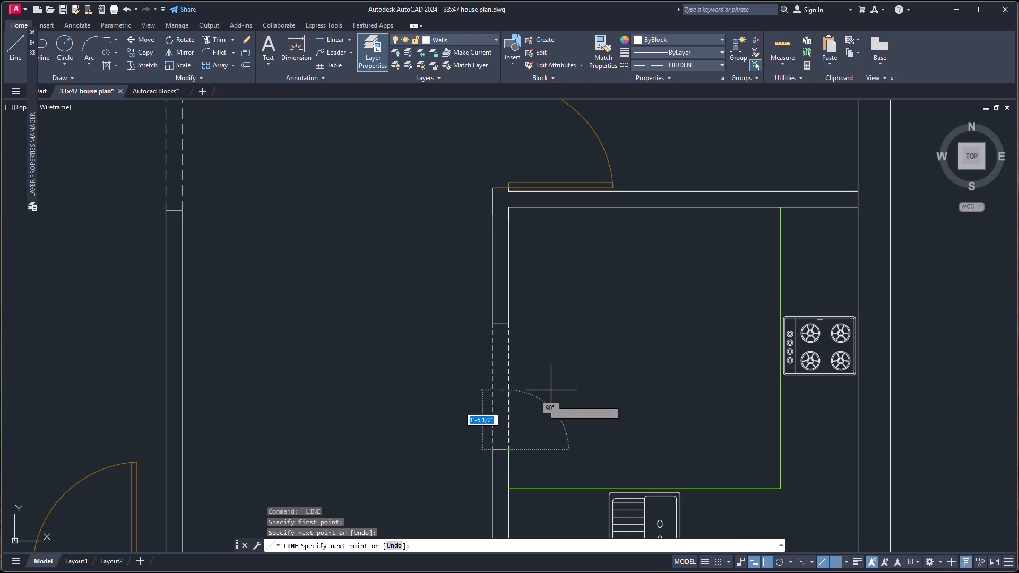
Set the current linetype to ByLayer and make Steps the current layer.
scroll(609, 301, "down", 3)
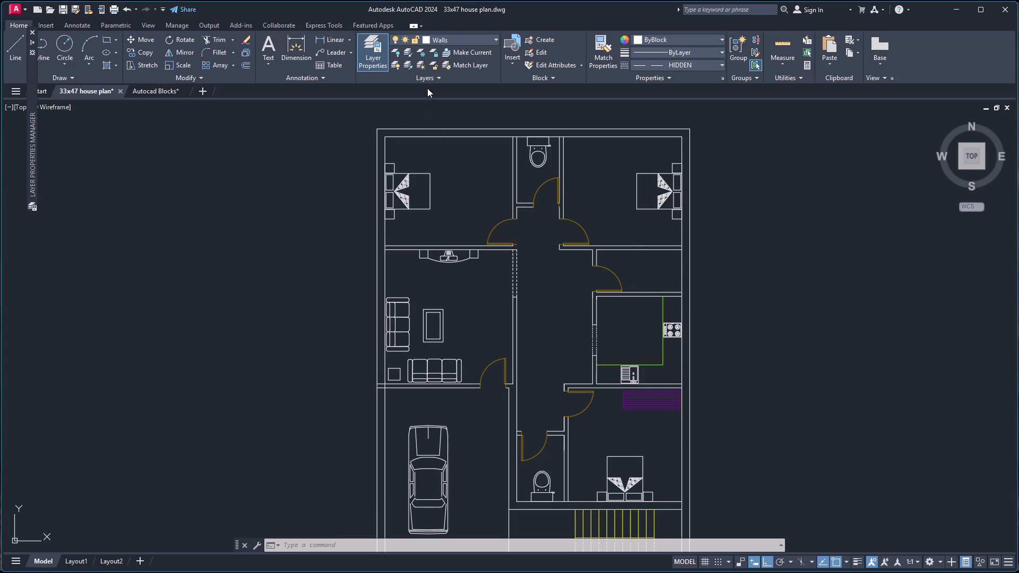
left_click(661, 67)
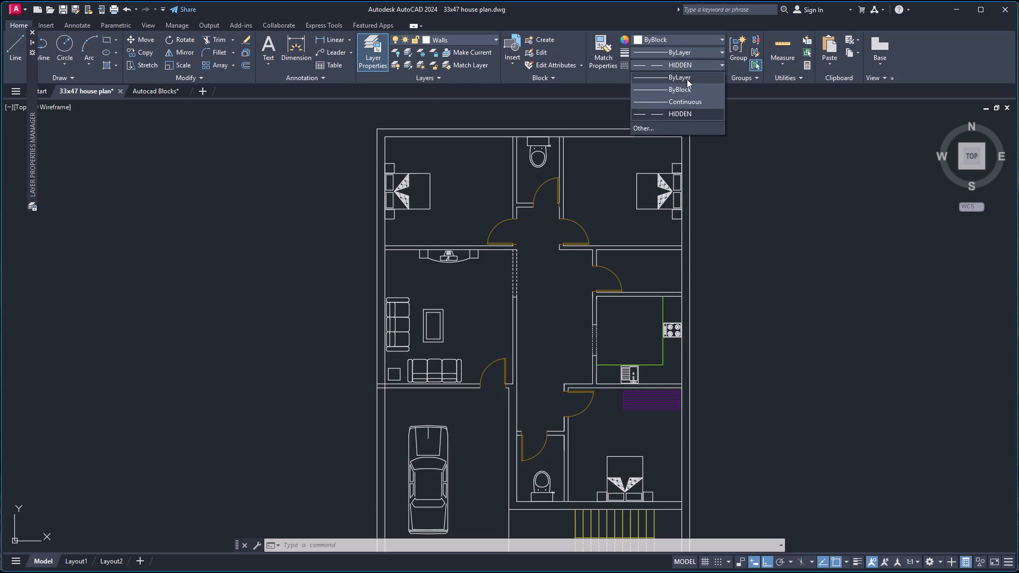
left_click(688, 78)
left_click(469, 40)
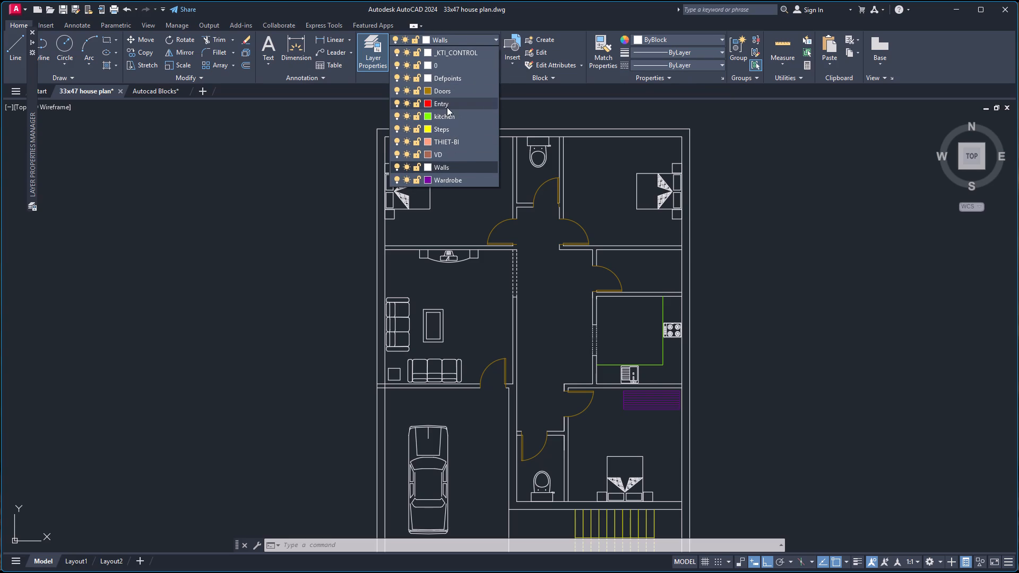
left_click(447, 128)
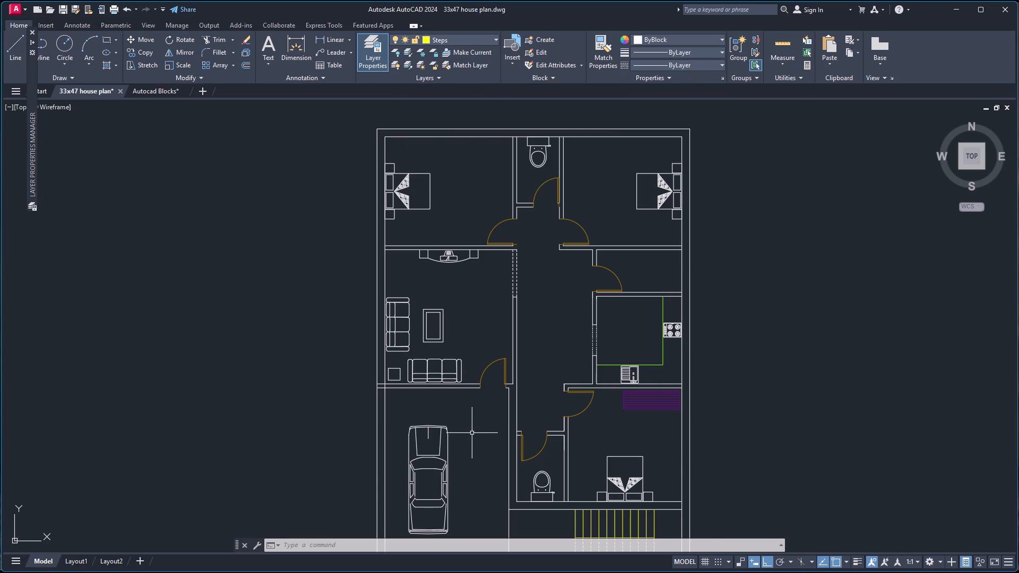
Draw the entry-step outline from 4' west of the garage's inner northeast corner, 1'-8" south, then east perpendicular to the garage's east wall.
scroll(472, 433, "up", 2)
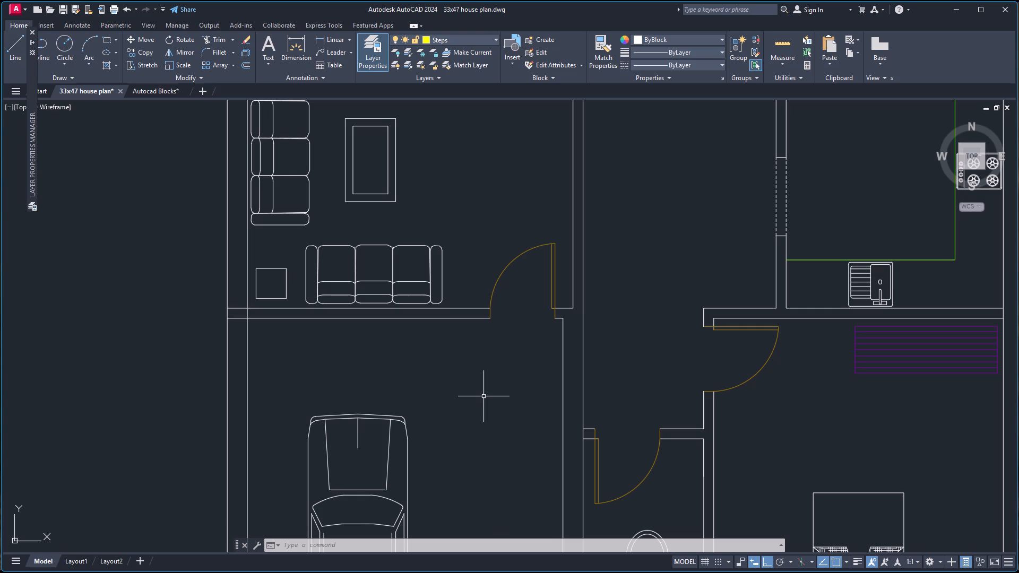
key("l")
key("Return")
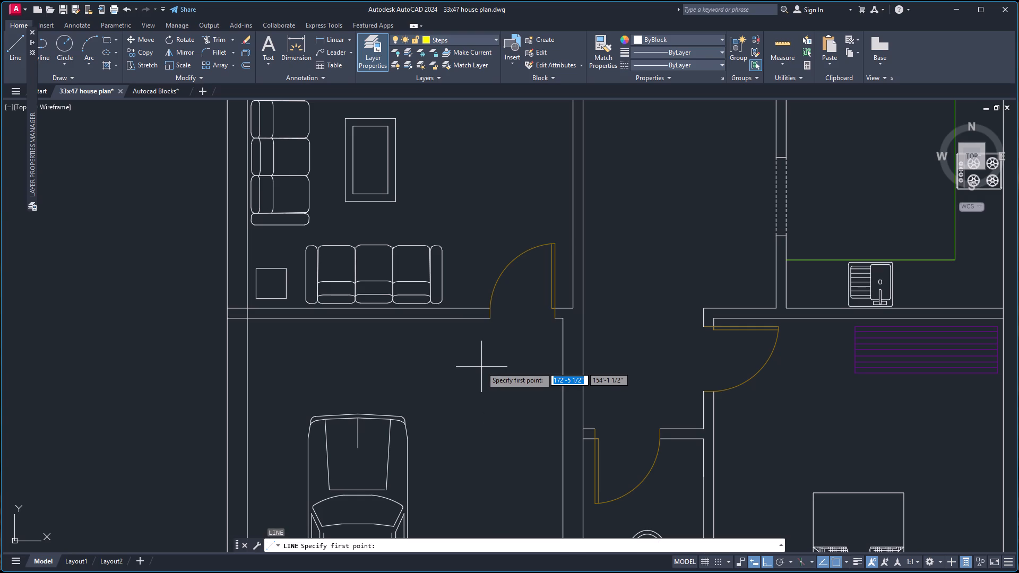
type("tk")
key("Return")
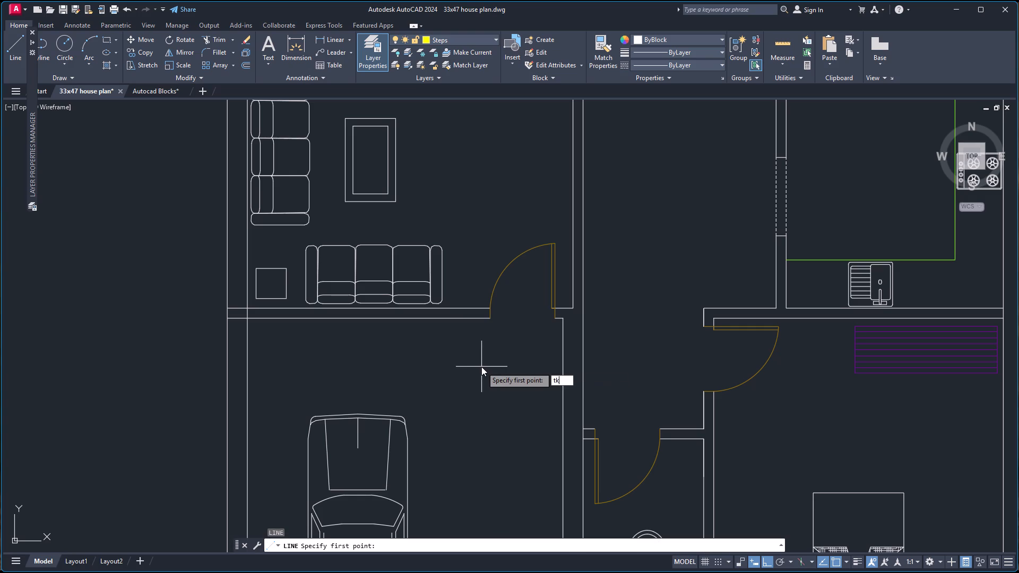
left_click(563, 319)
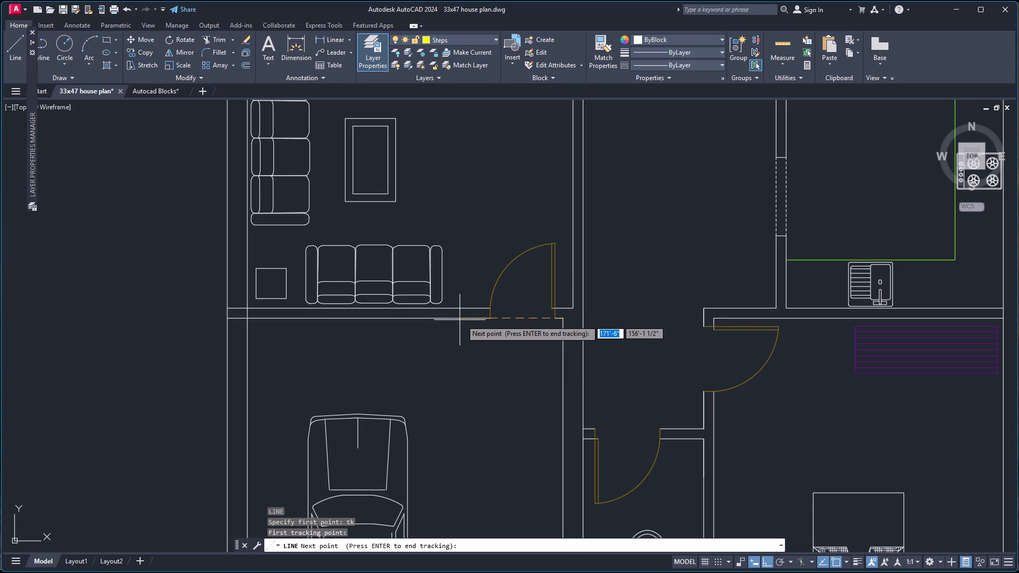
type("4'")
key("Return")
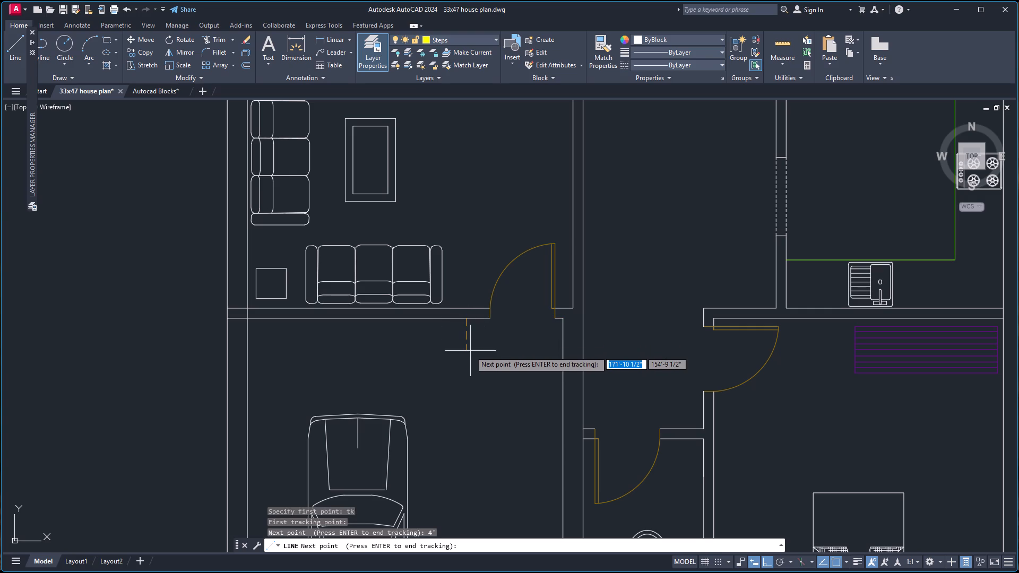
key("Return")
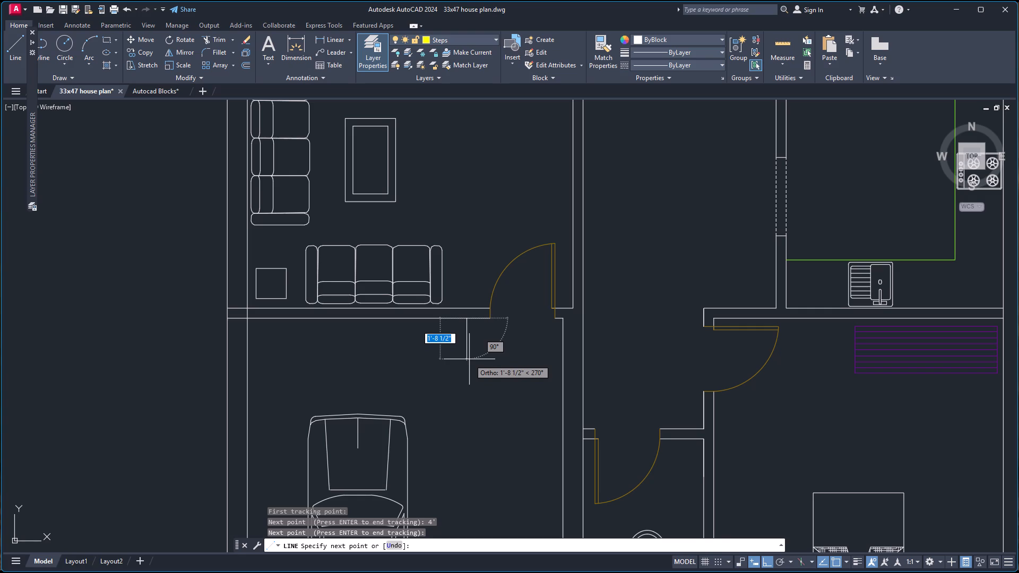
type("1'")
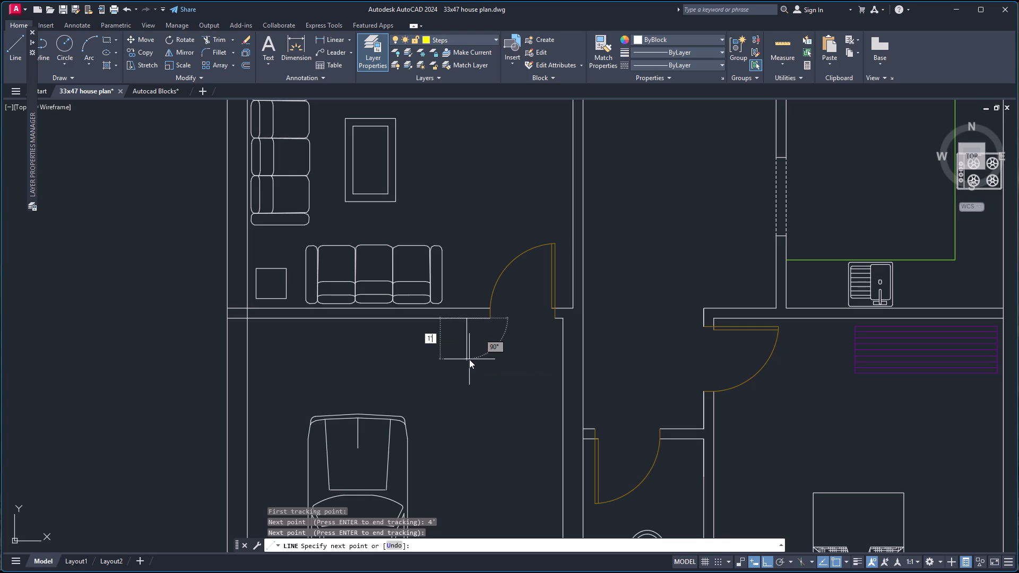
type("-8")
key("Return")
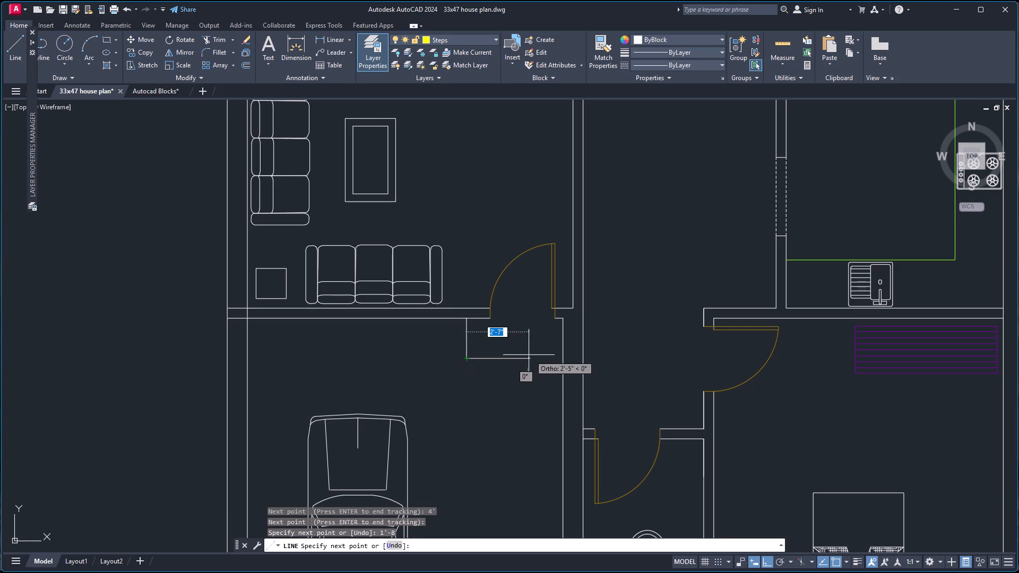
left_click(565, 359)
key("v")
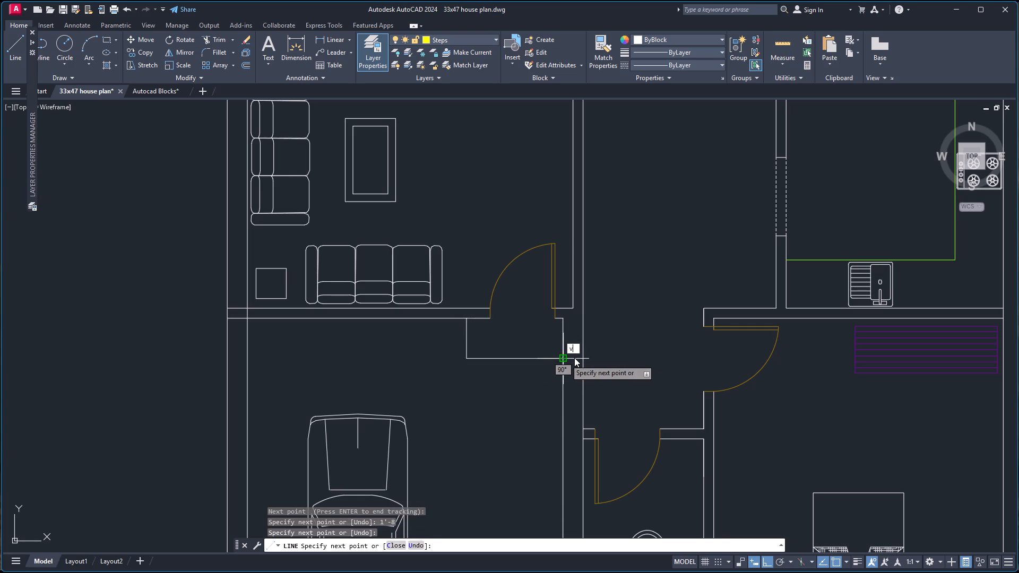
key("Escape")
key("Escape")
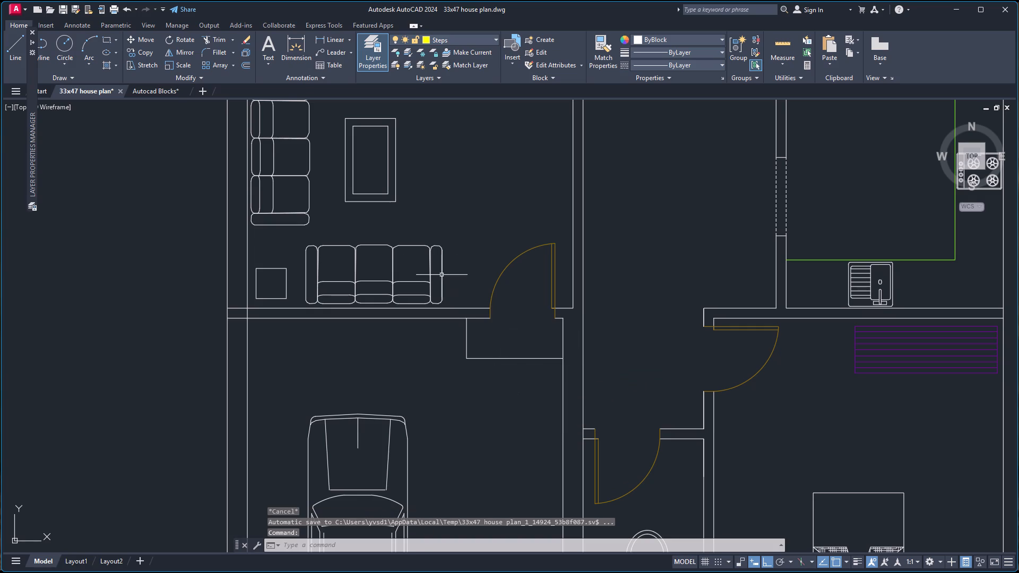
Keep the Steps layer current and set the colour of the two entry-step outline lines to ByLayer.
left_click(459, 42)
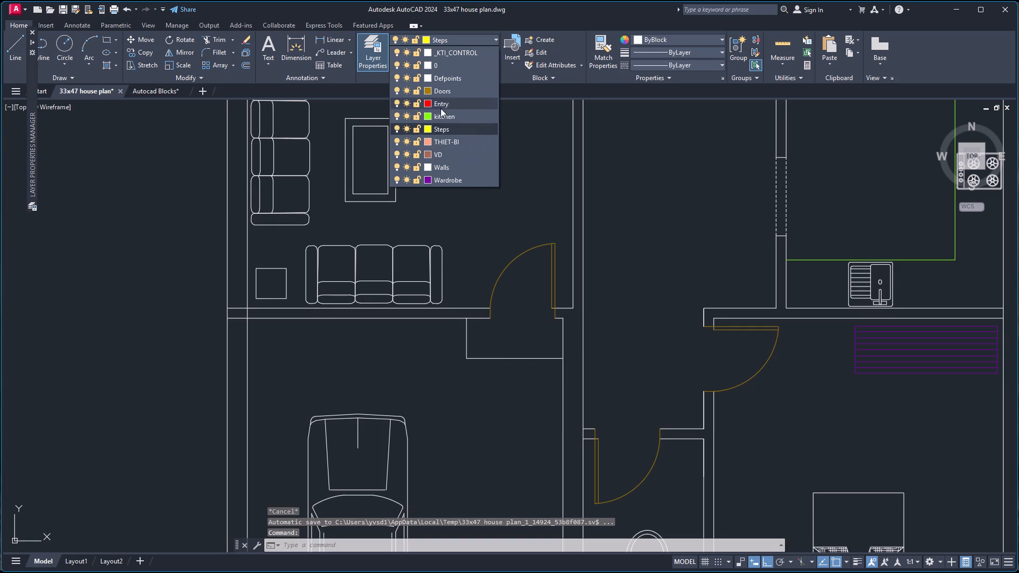
left_click(442, 127)
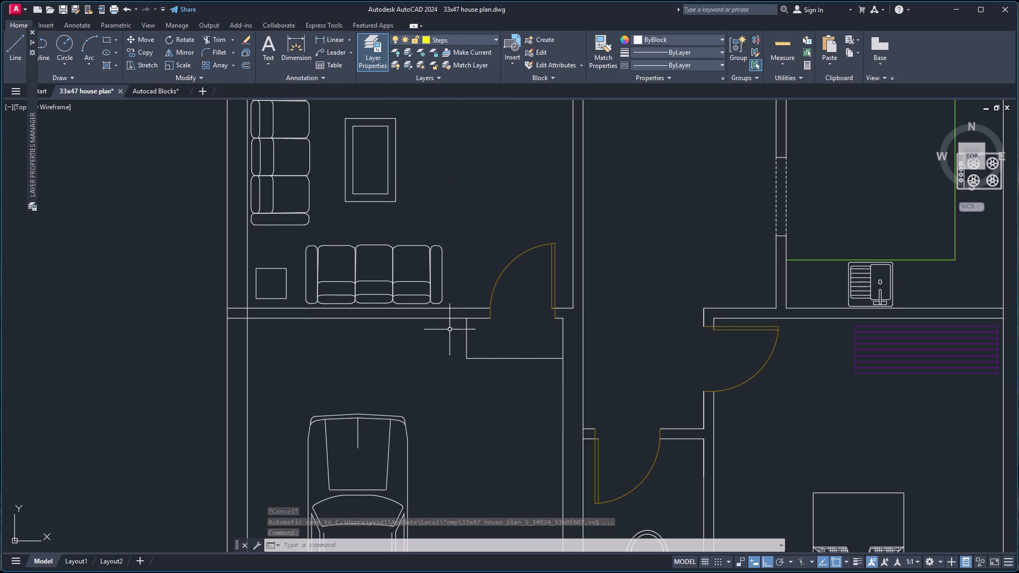
left_click(467, 348)
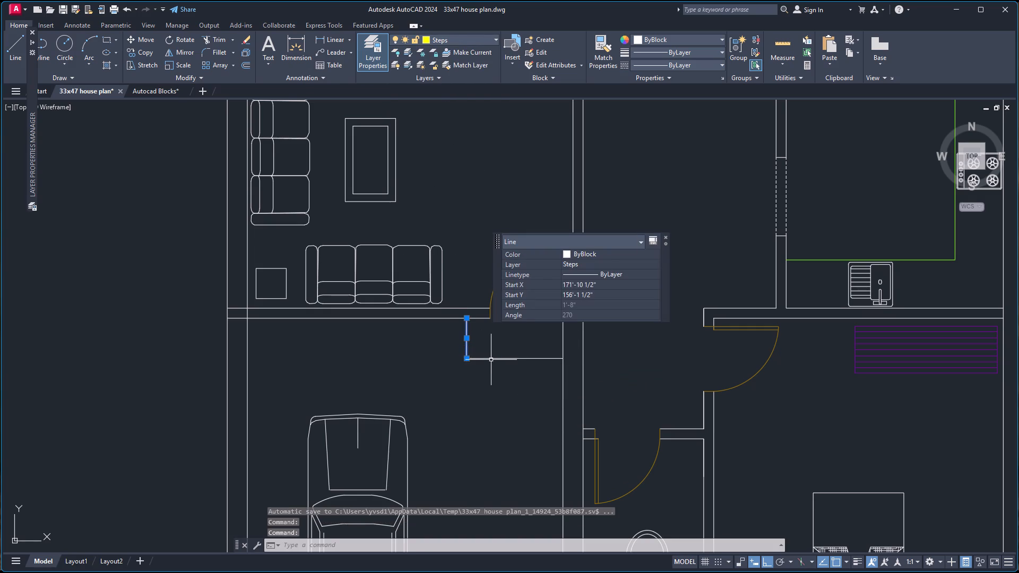
left_click(491, 360)
left_click(625, 276)
left_click(625, 276)
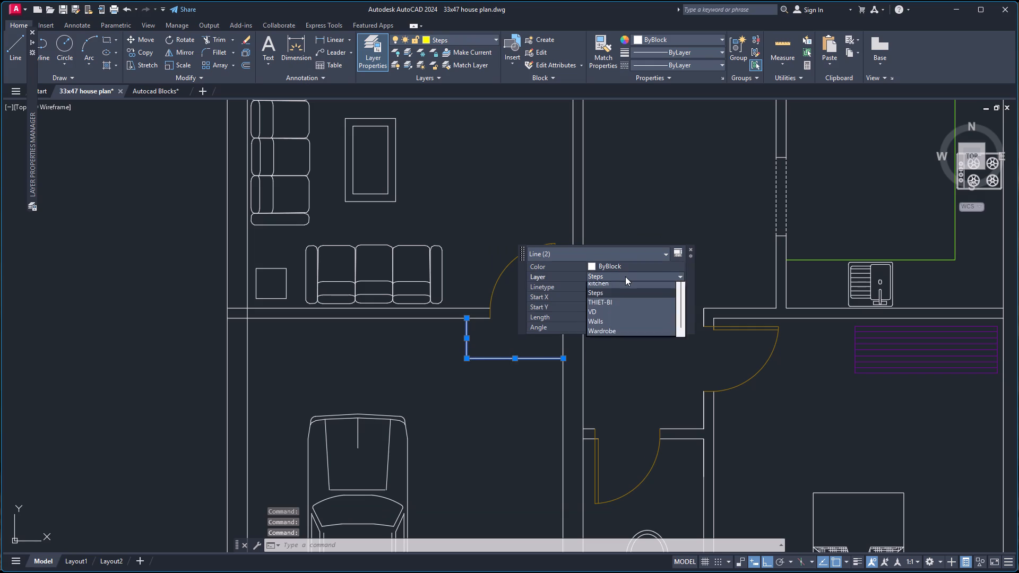
left_click(608, 334)
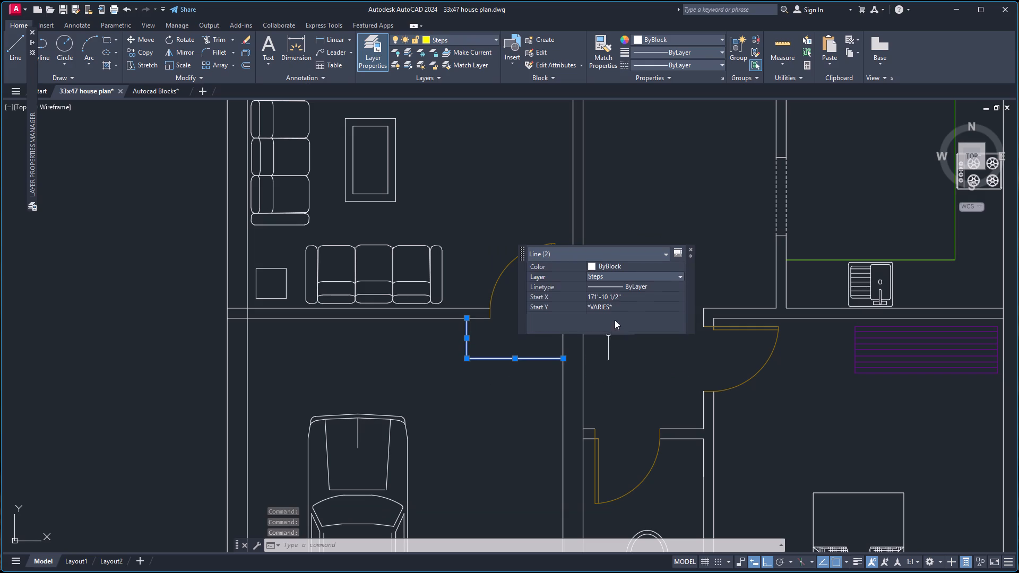
left_click(671, 41)
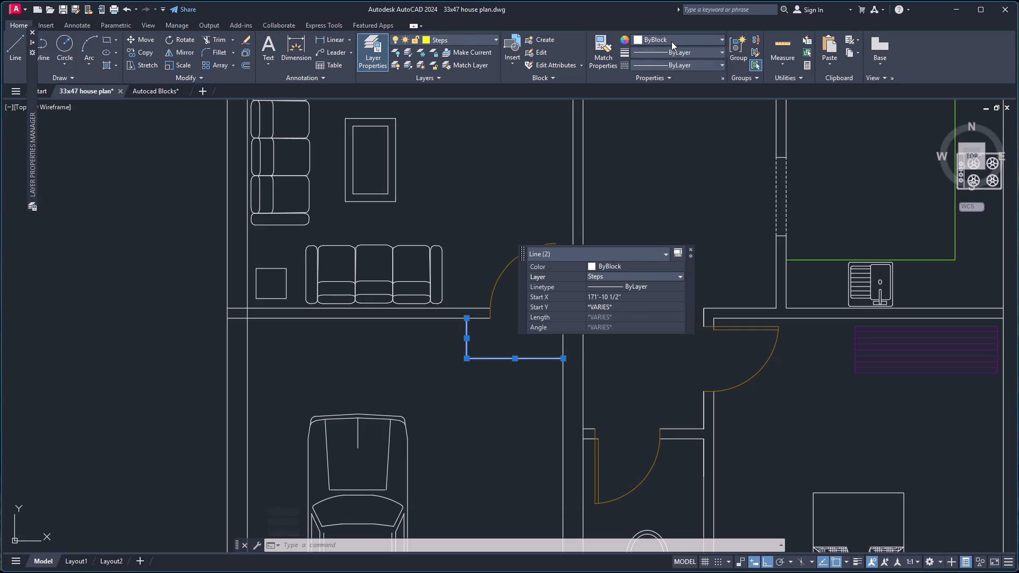
left_click(659, 50)
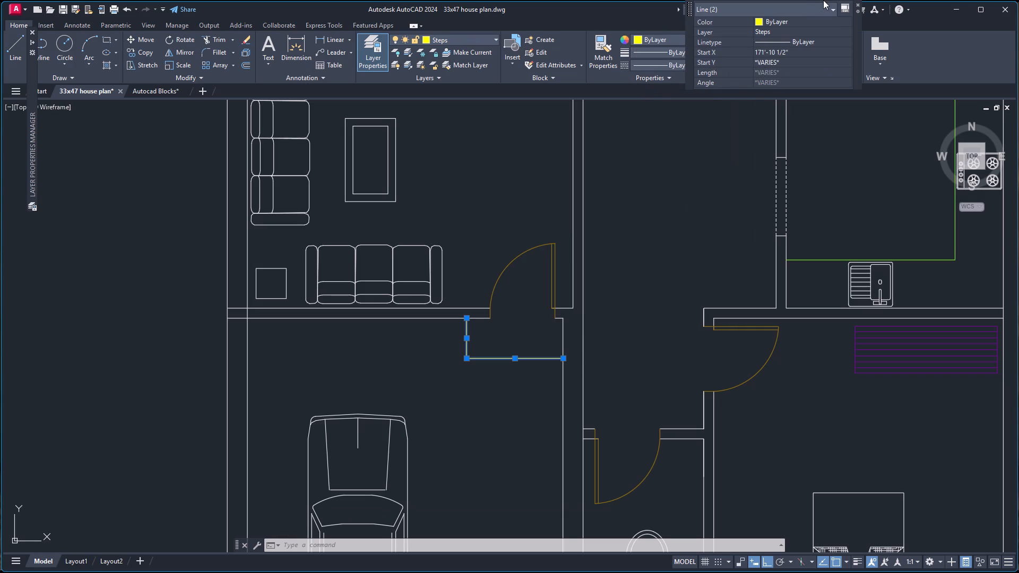
left_click(857, 5)
key("Escape")
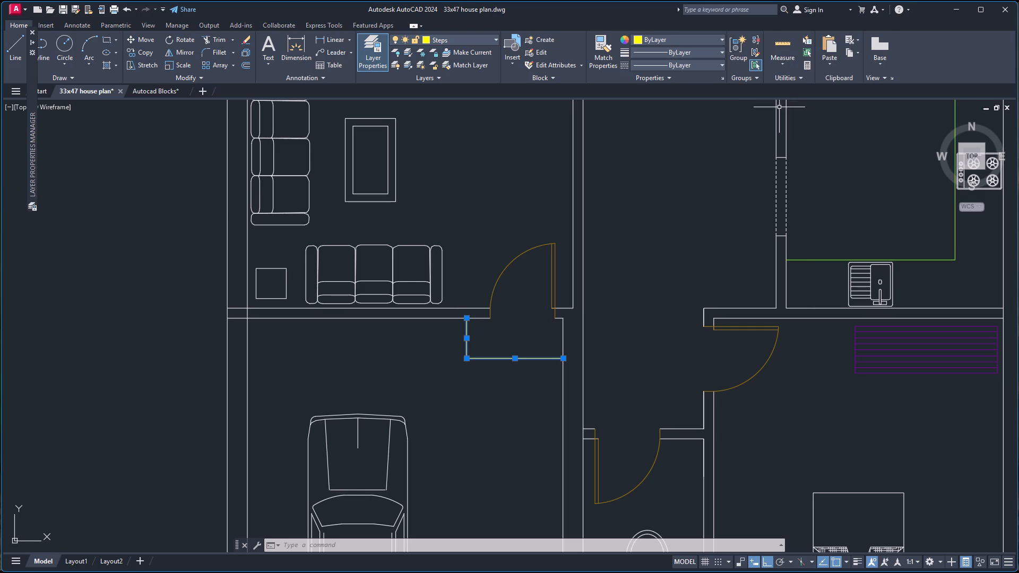
Offset the entry steps' south line 10" north, and offset the resulting line another 10" north to form two treads.
left_click(504, 359)
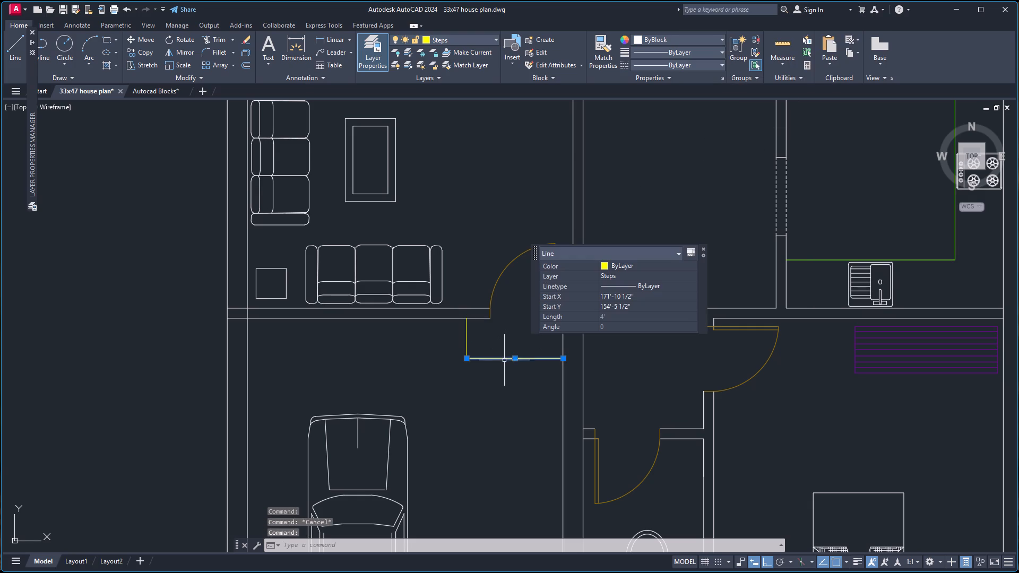
key("o")
key("Return")
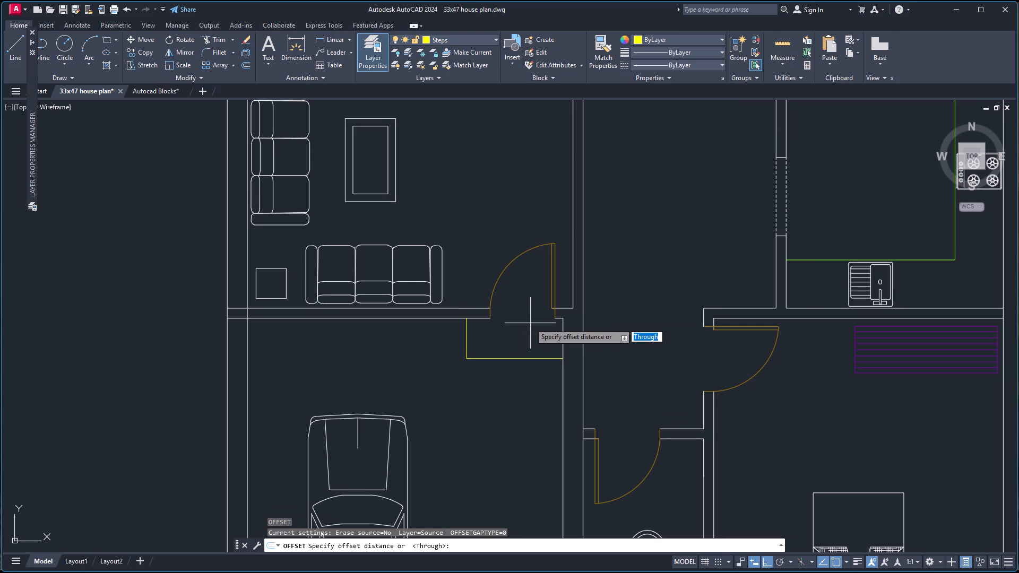
key("Return")
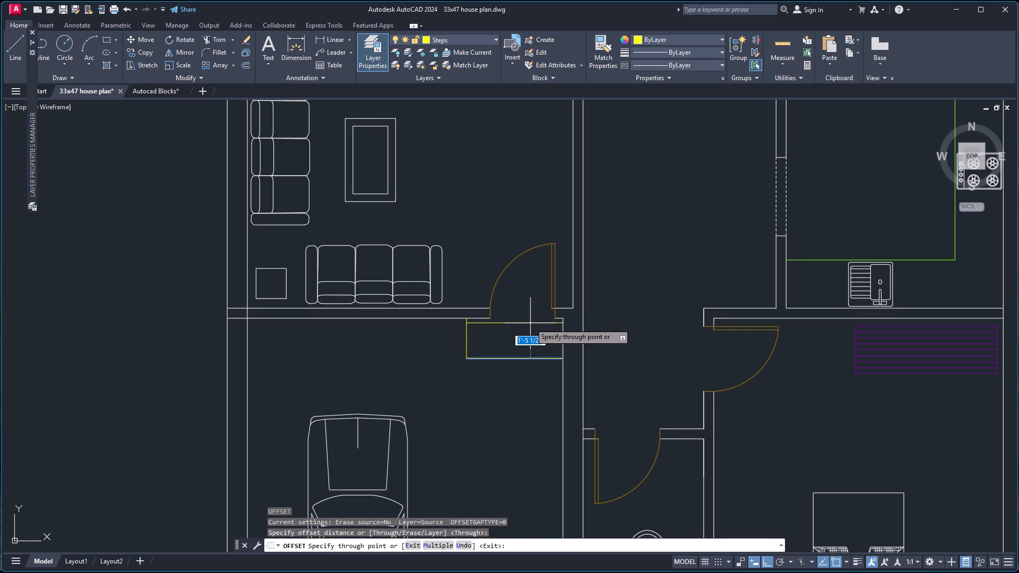
type("10")
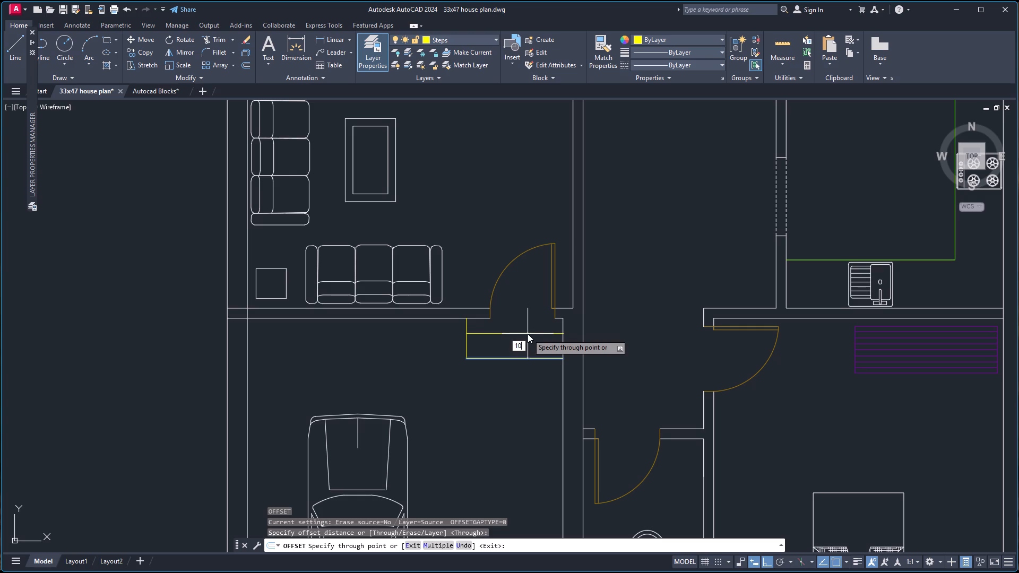
key("Return")
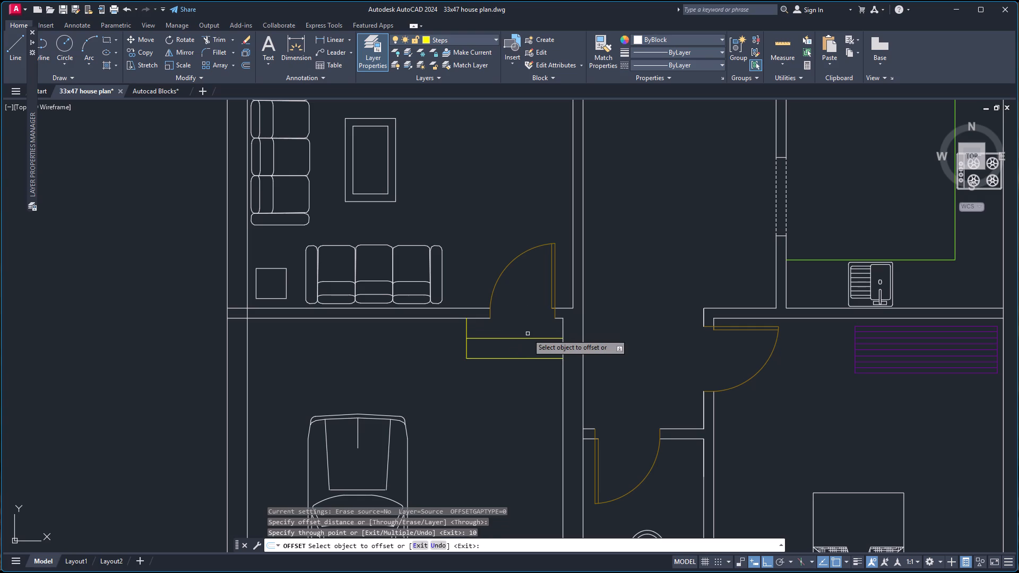
left_click(525, 339)
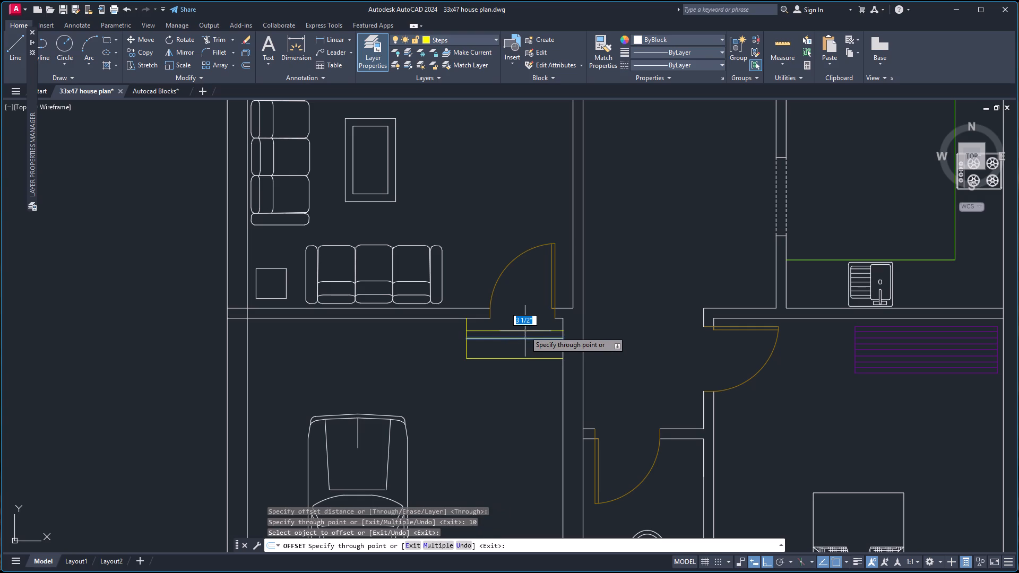
type("10")
key("Return")
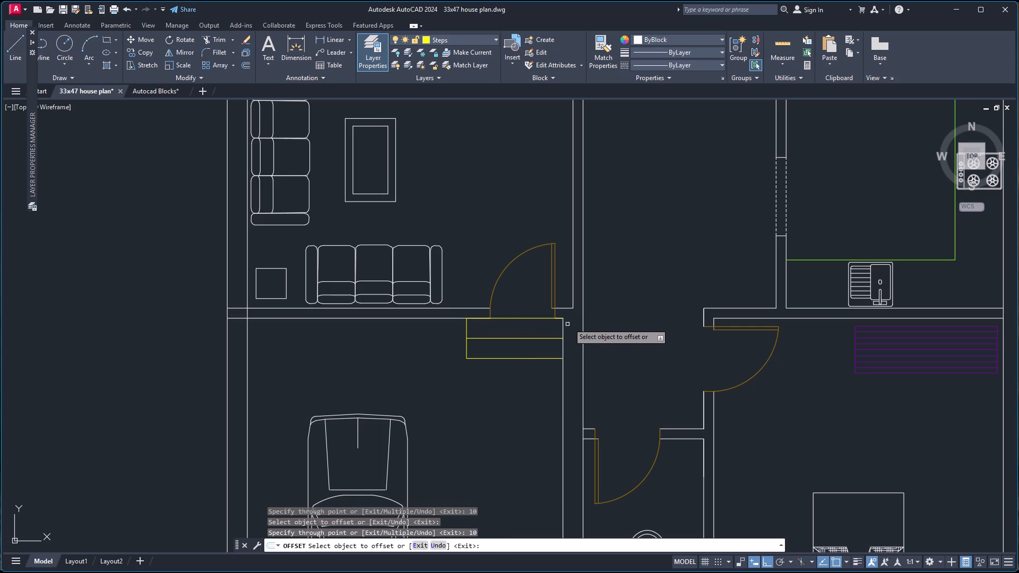
key("Escape")
Delete the stray TV unit block lying outside the plan, southeast of the house.
scroll(655, 242, "down", 2)
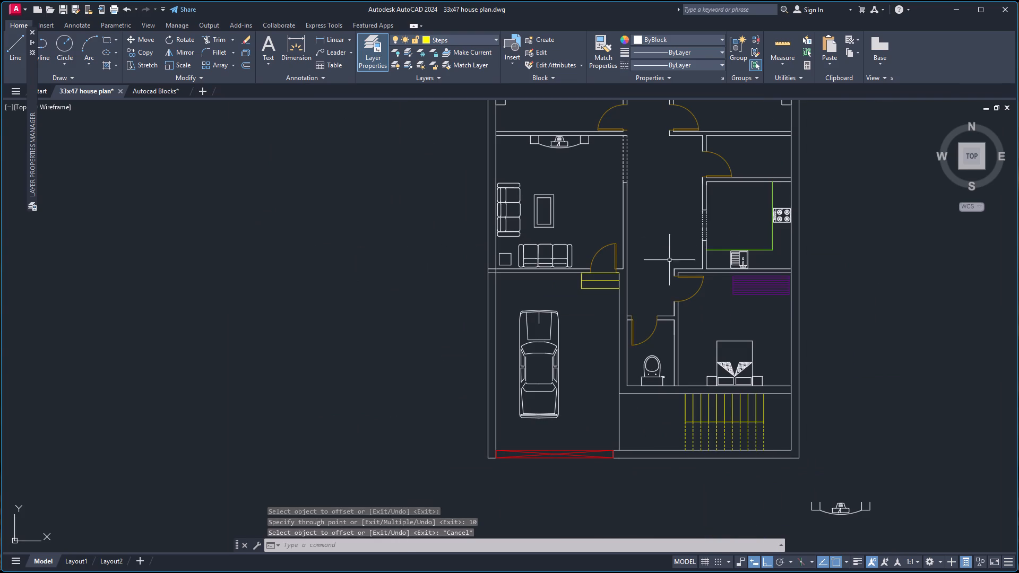
scroll(737, 280, "down", 1)
scroll(863, 261, "up", 2)
scroll(392, 337, "up", 1)
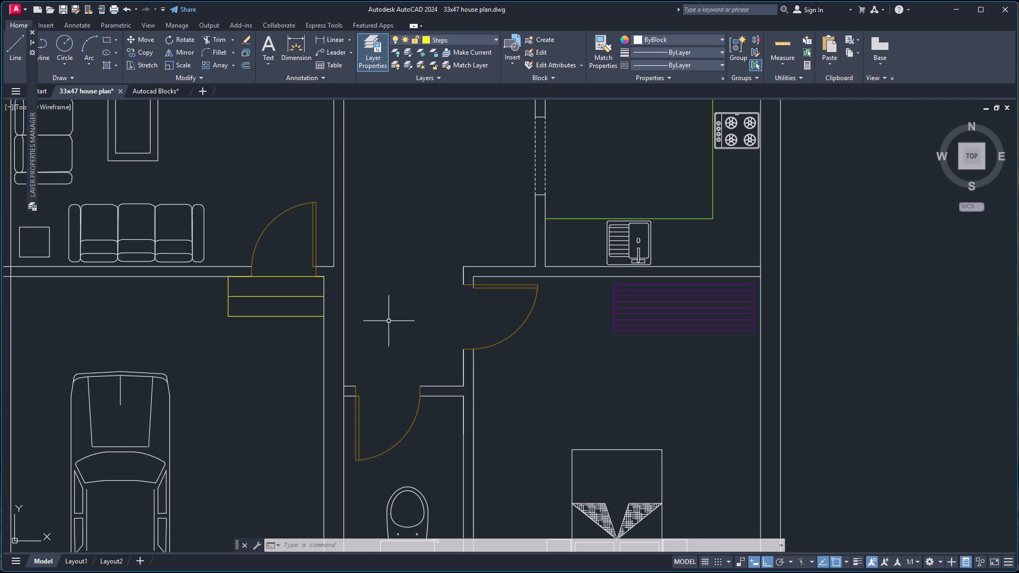
scroll(388, 320, "down", 3)
scroll(459, 285, "down", 1)
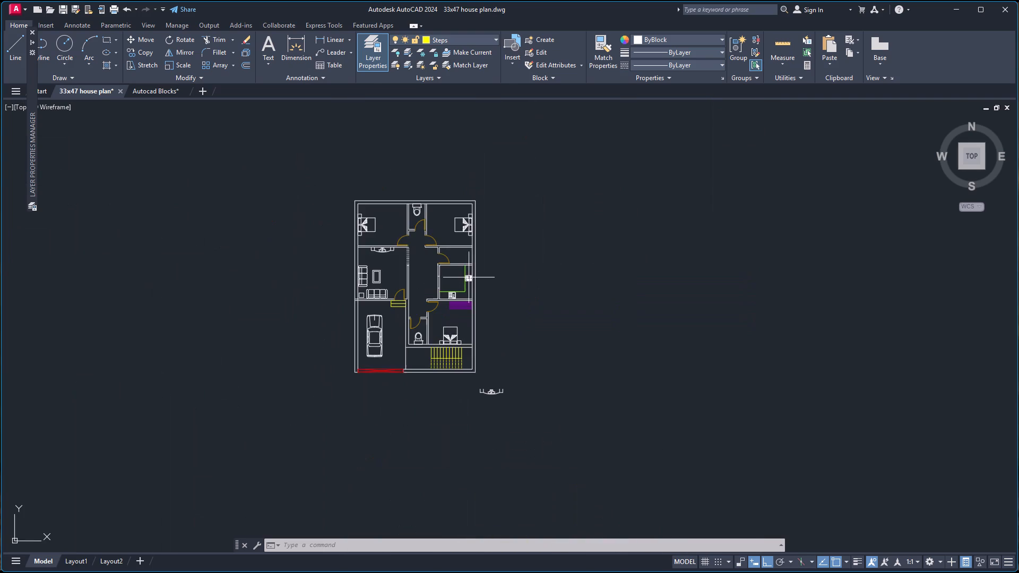
scroll(475, 267, "up", 2)
scroll(450, 349, "down", 2)
left_click(453, 432)
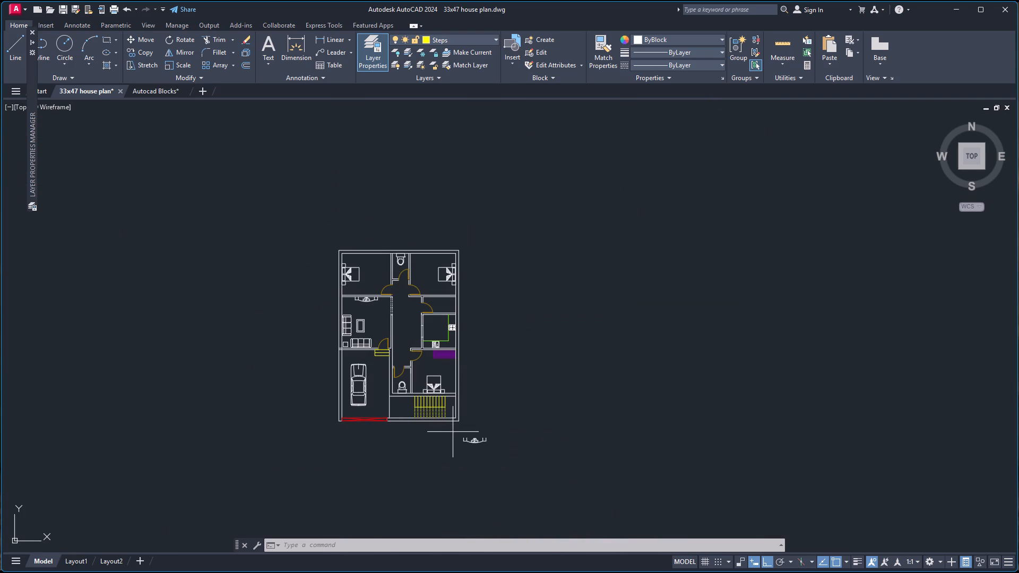
left_click(529, 454)
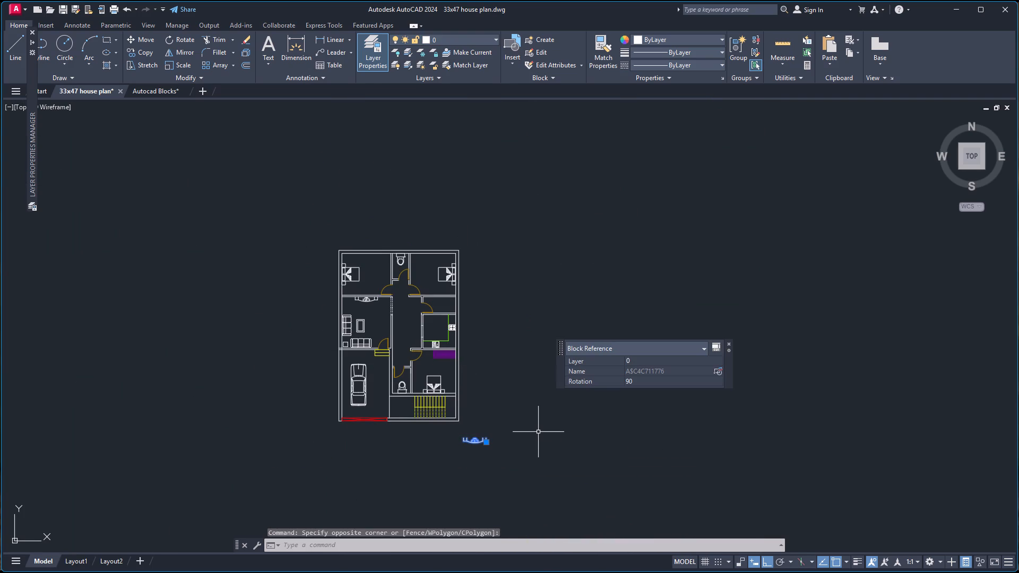
key("Delete")
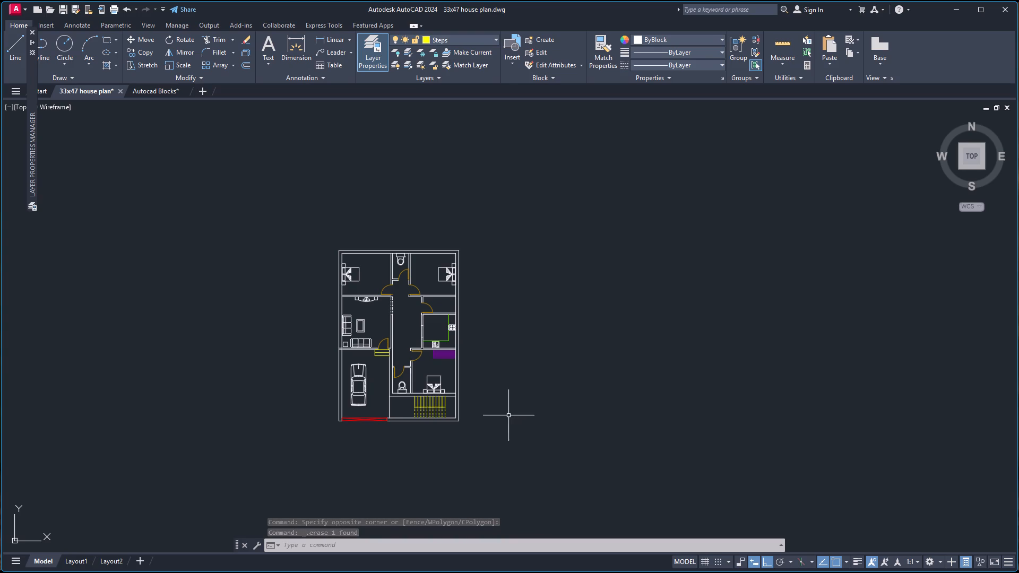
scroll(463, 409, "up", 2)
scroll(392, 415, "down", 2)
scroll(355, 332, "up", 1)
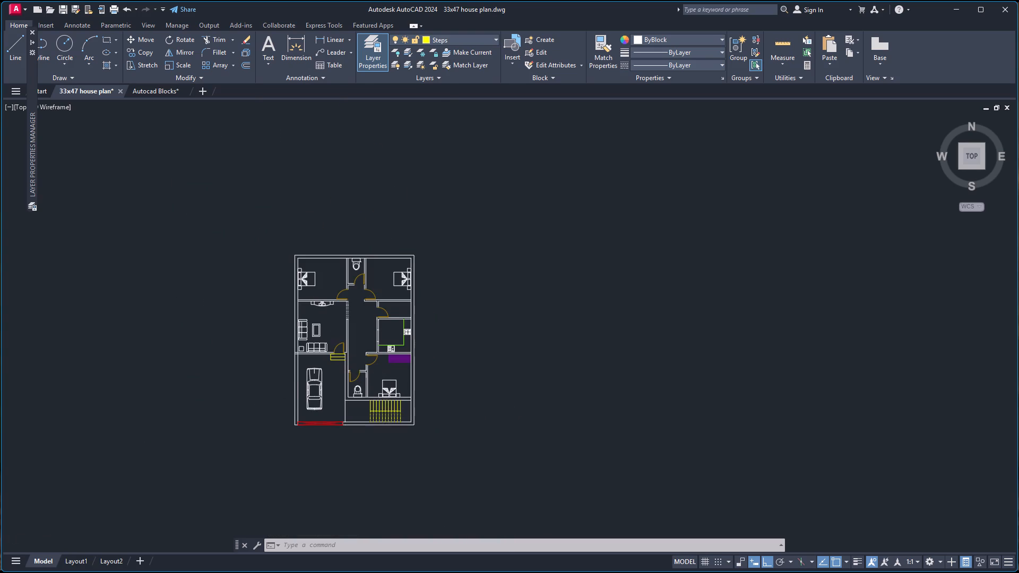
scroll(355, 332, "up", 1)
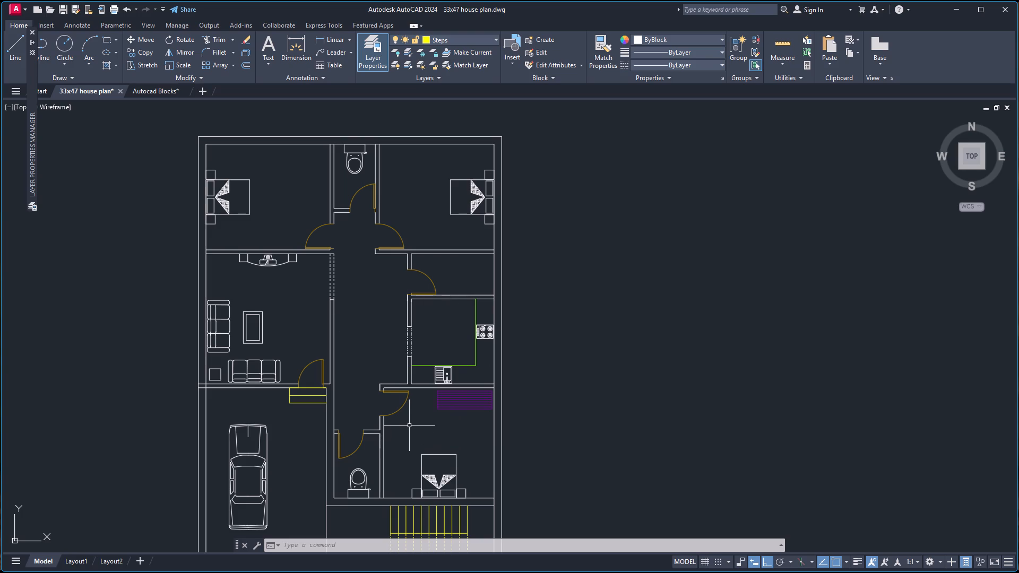
Create a layer named Windows with colour 140 and make it the current layer.
left_click(369, 54)
left_click(369, 54)
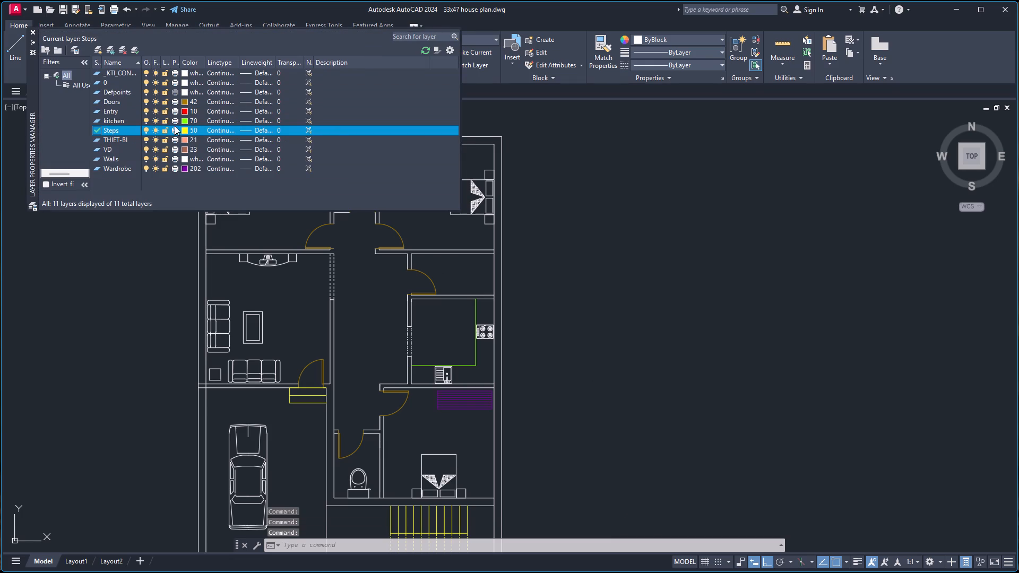
left_click(97, 51)
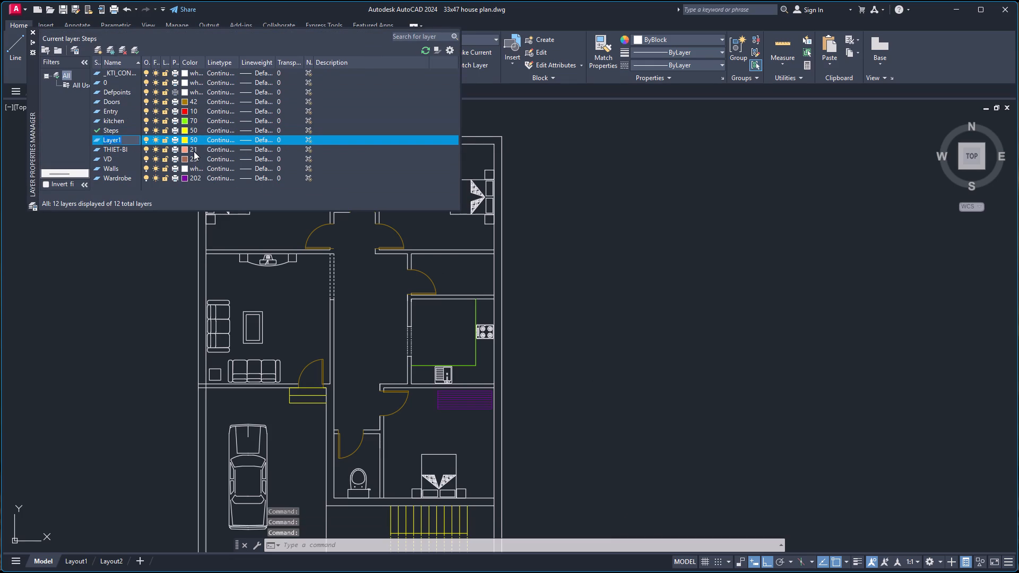
key("shift+w")
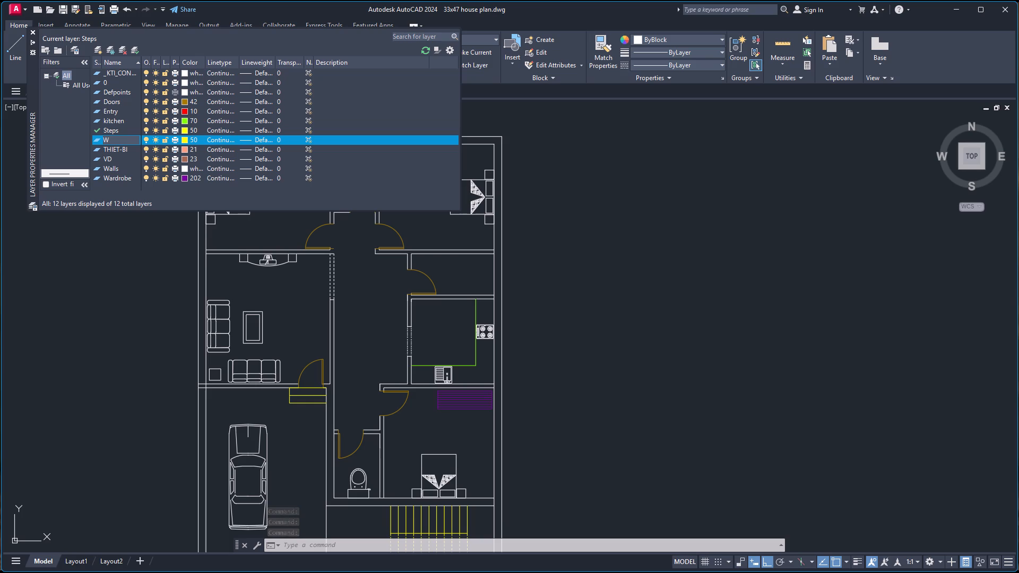
type("indows")
key("Return")
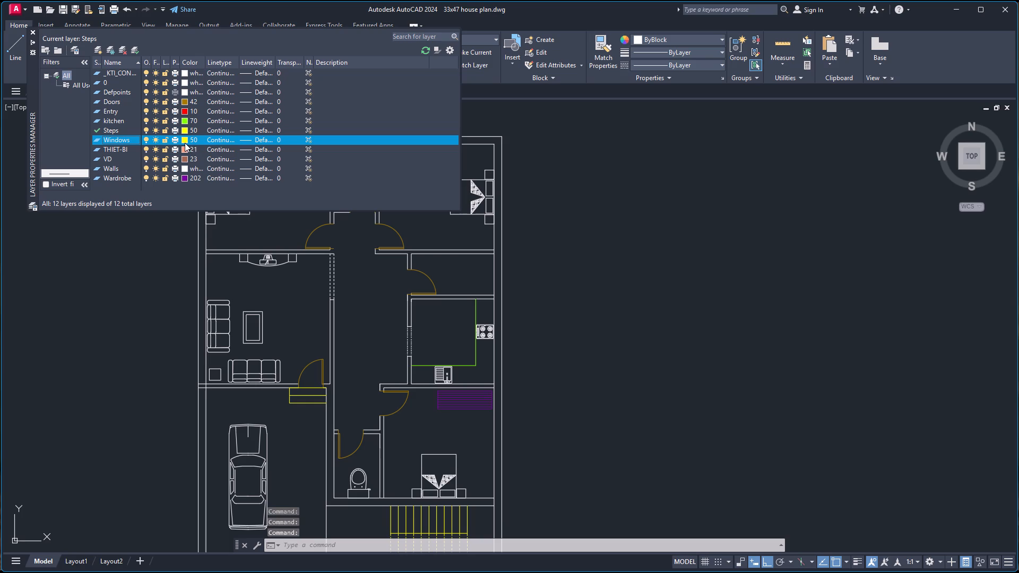
left_click(185, 143)
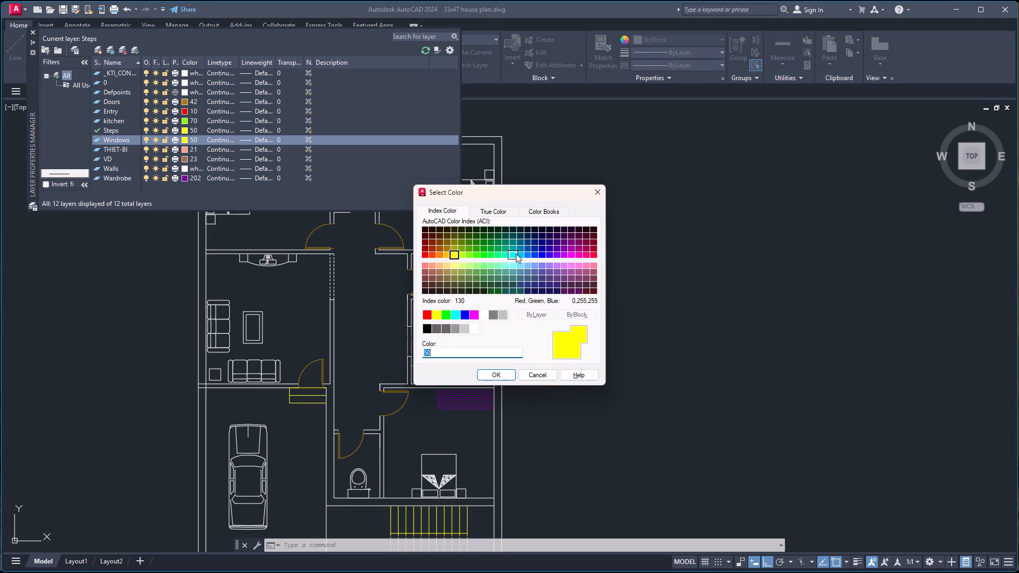
left_click(516, 254)
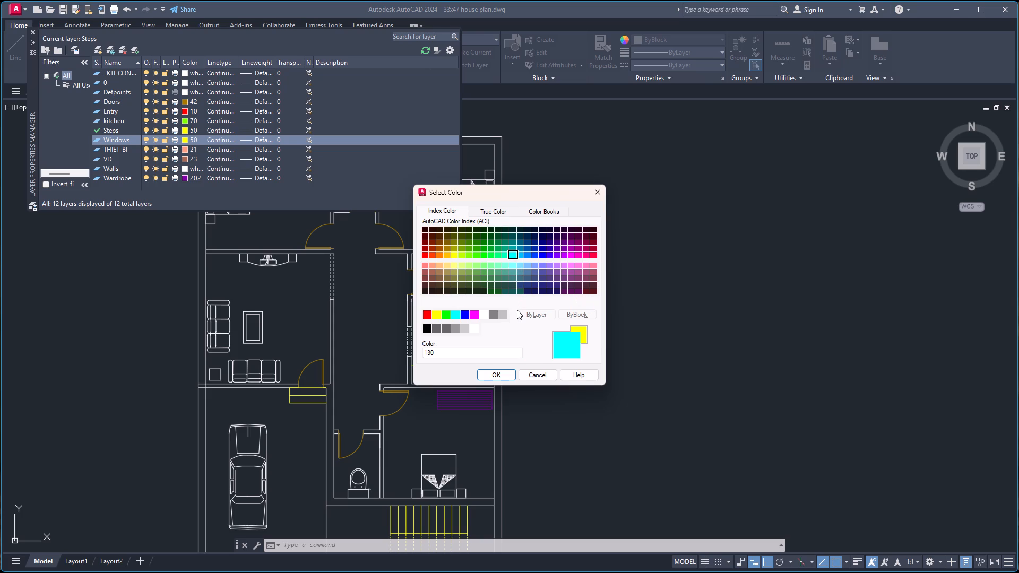
left_click(523, 257)
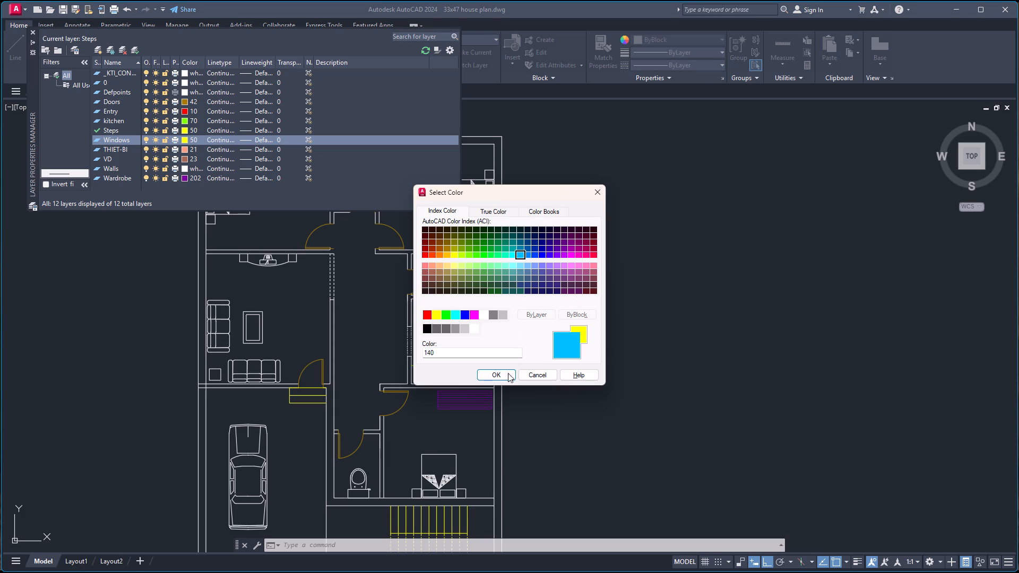
left_click(505, 376)
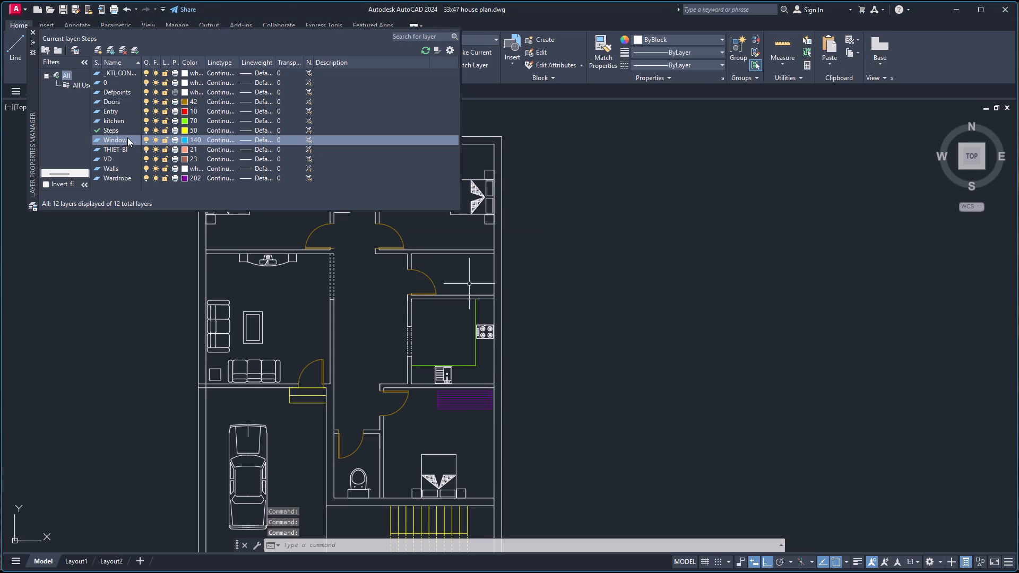
double_click(127, 137)
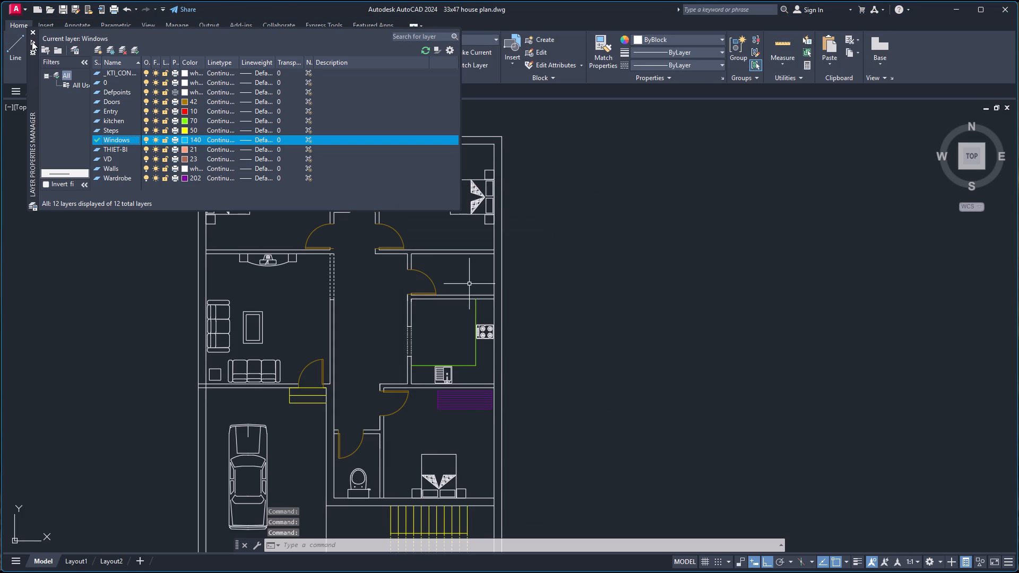
left_click(32, 41)
left_click(32, 39)
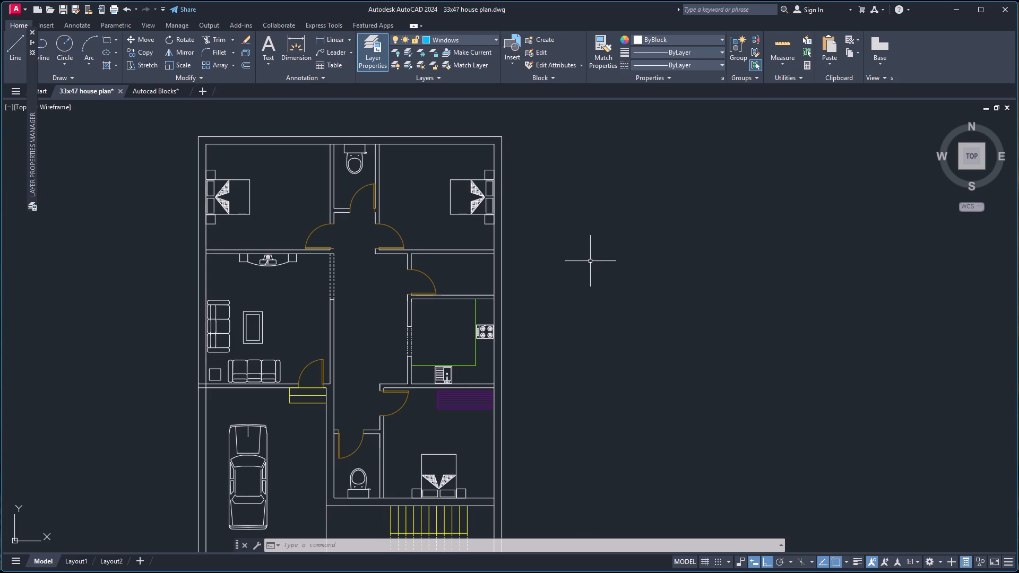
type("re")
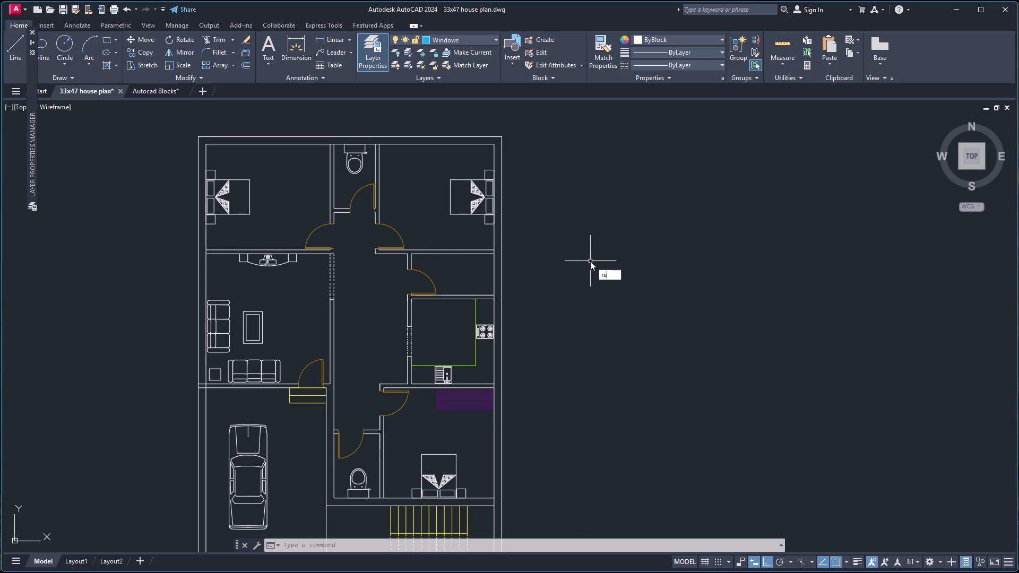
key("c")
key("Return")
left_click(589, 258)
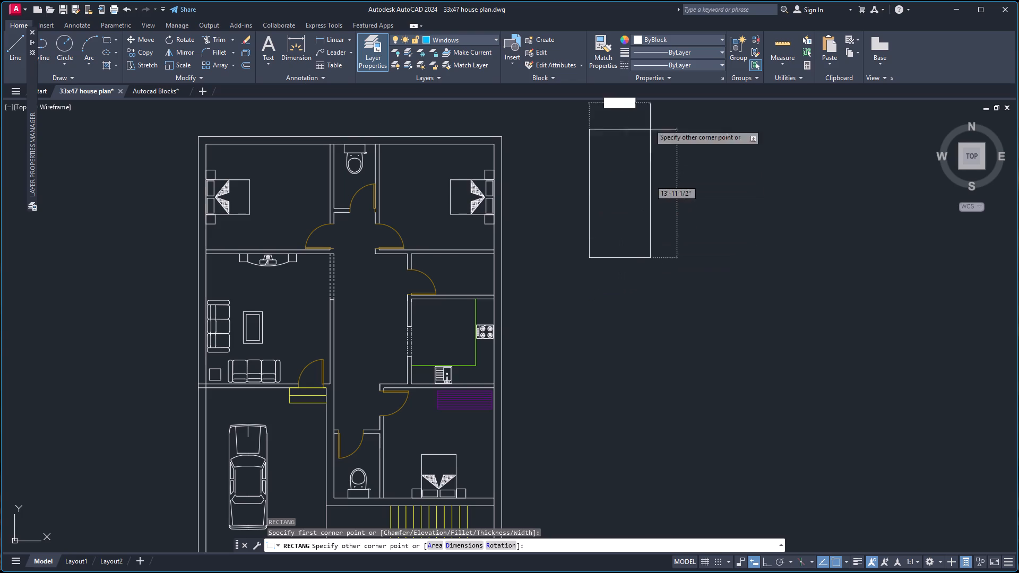
Set the current object colour to ByLayer and abandon the rectangle in progress.
left_click(687, 37)
left_click(677, 49)
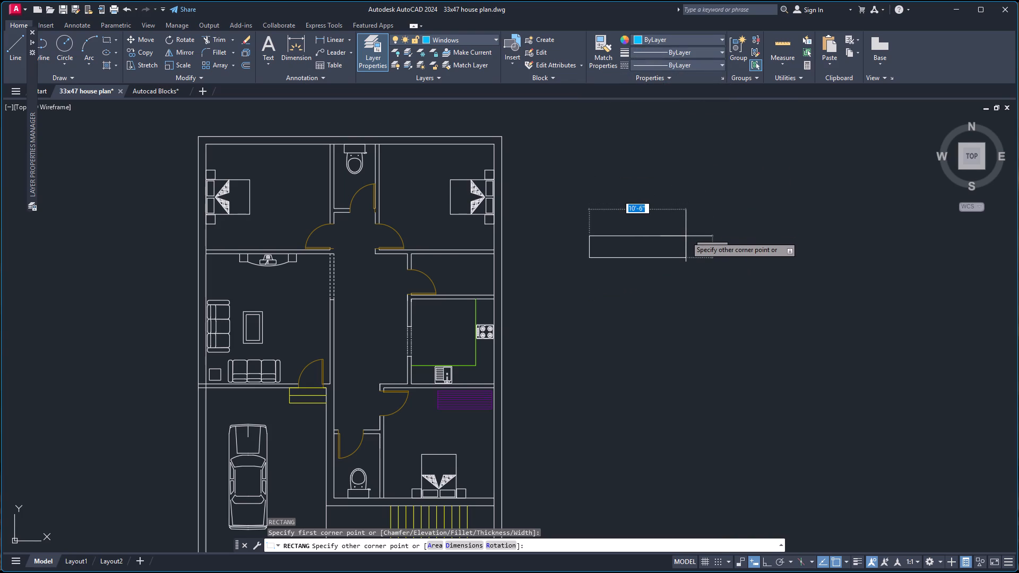
key("Escape")
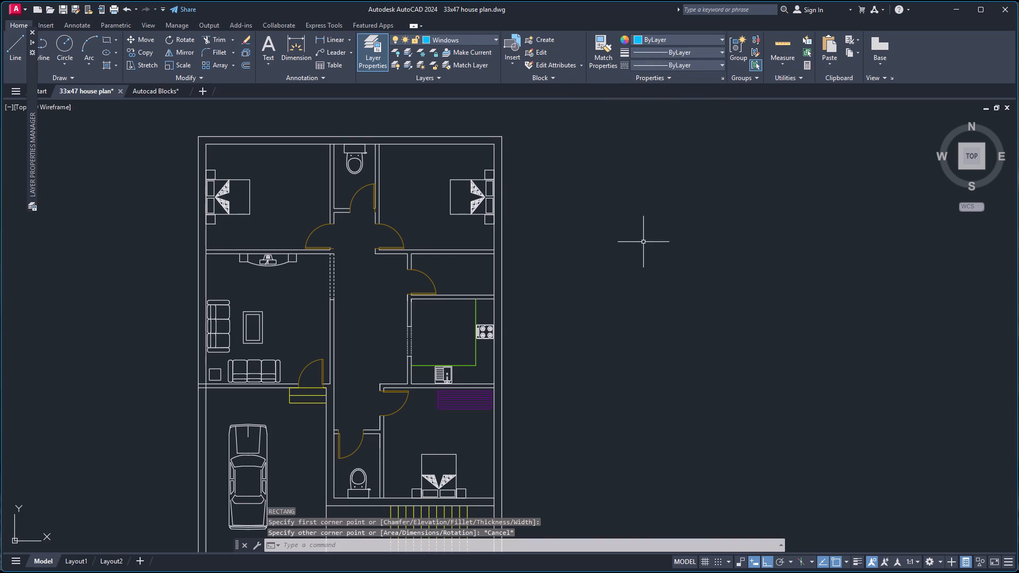
Draw a window rectangle 4' wide and 10" deep in the empty area east of the house.
type("rec")
key("Return")
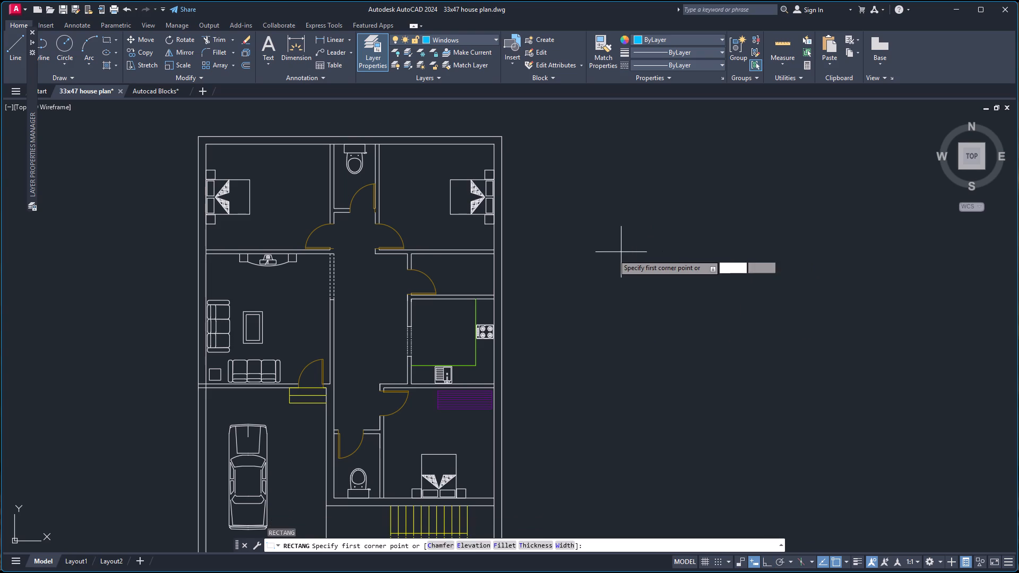
left_click(611, 257)
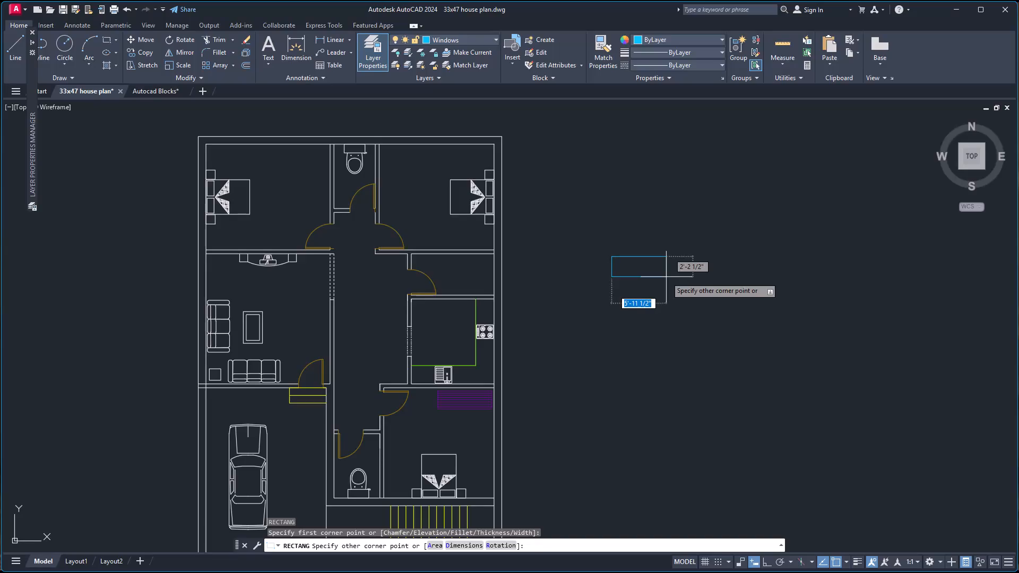
type("4'")
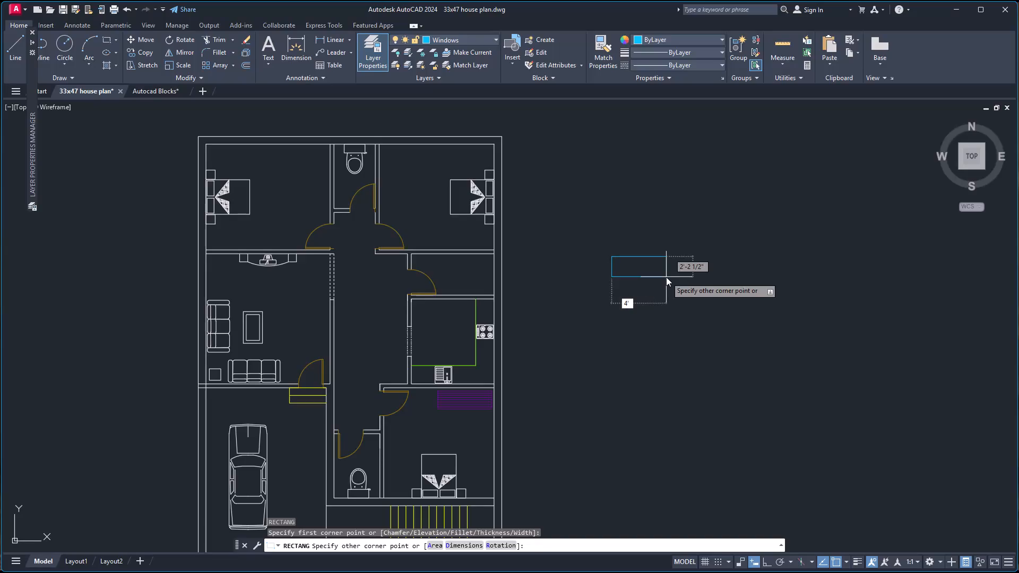
key("Tab")
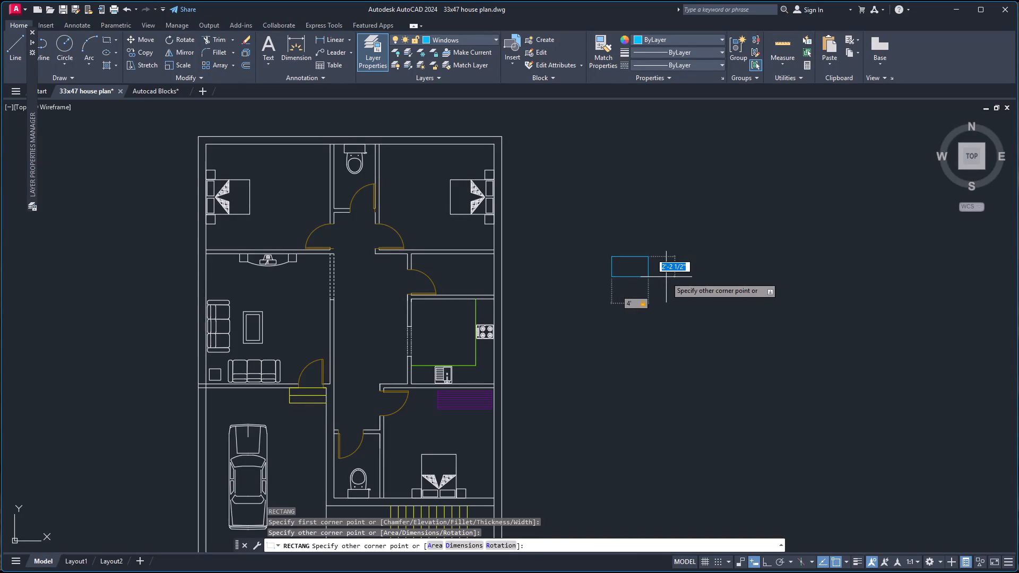
type("10")
key("Return")
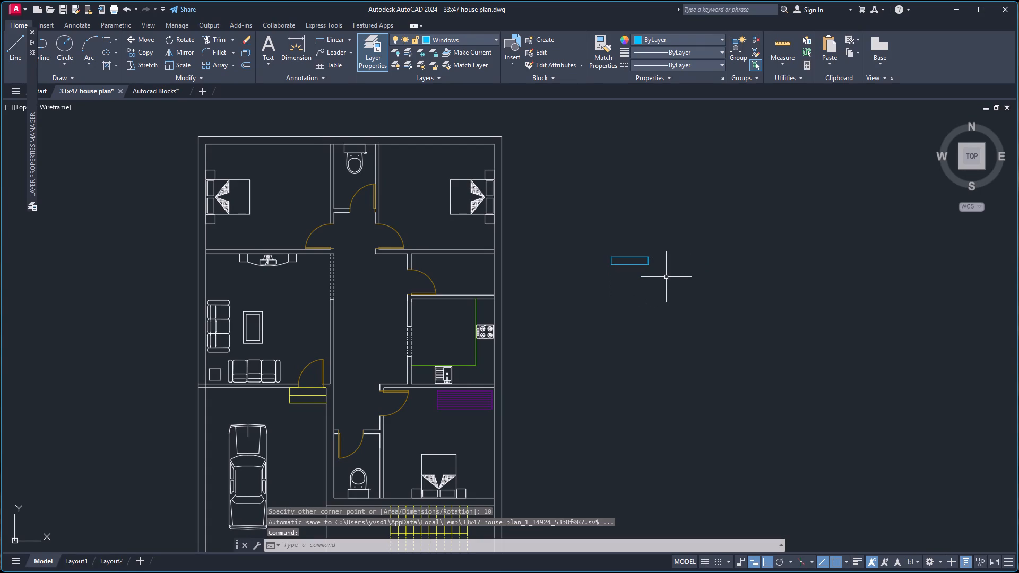
Draw the window's centre line between the midpoints of the rectangle's two short sides.
scroll(666, 277, "up", 3)
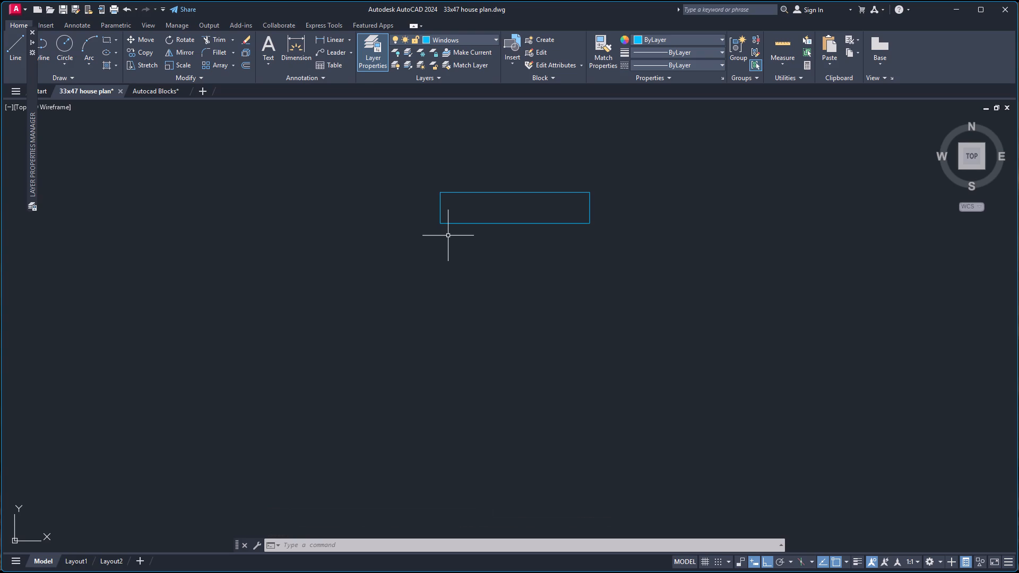
key("l")
key("Return")
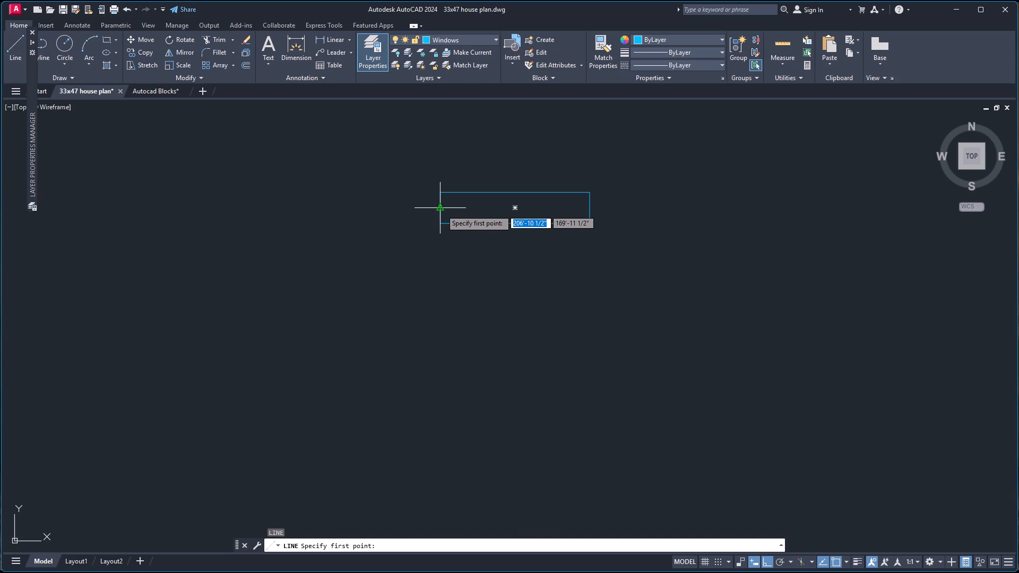
left_click(441, 210)
left_click(588, 210)
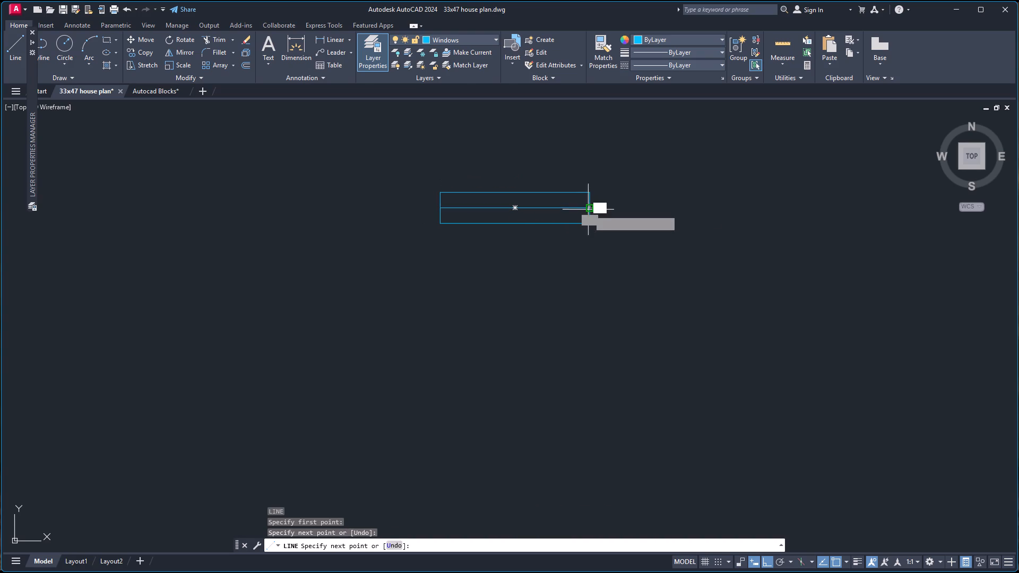
key("space")
Group the window rectangle and its centre line into one object.
left_click(388, 162)
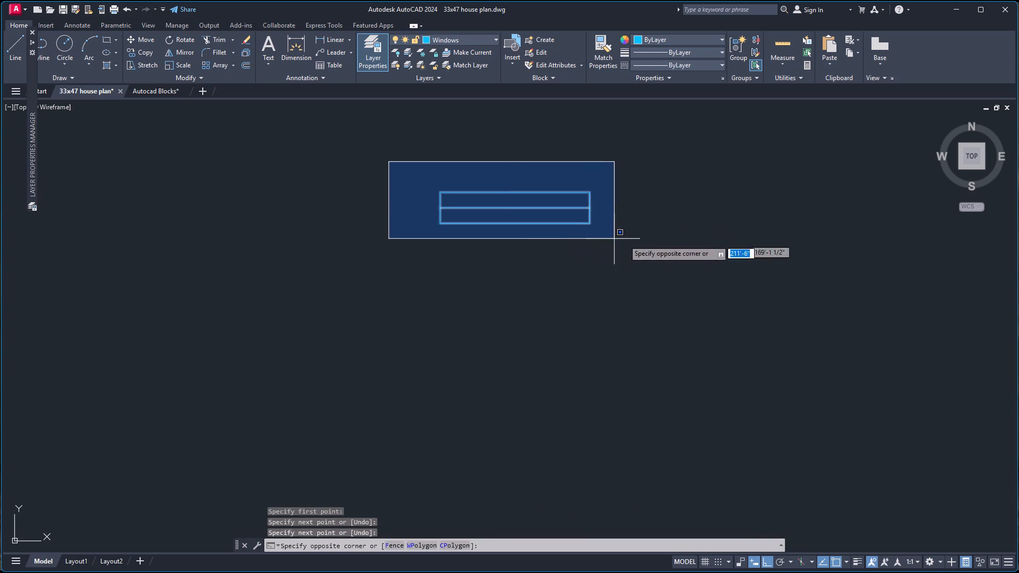
left_click(625, 242)
key("g")
key("Return")
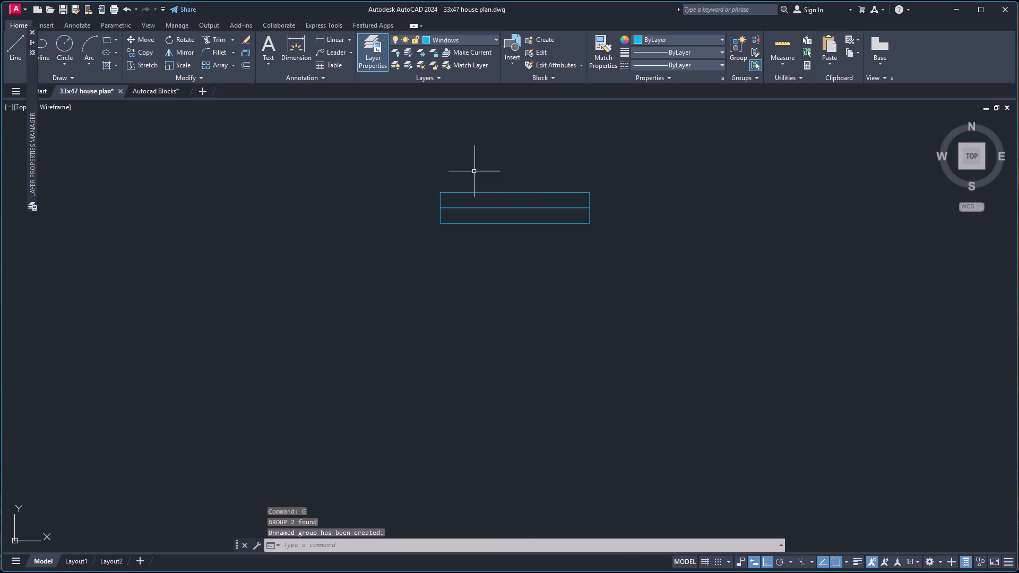
Copy the window group from its south-edge midpoint into the northwest bedroom's north wall, midway between the room's two inner north corners.
left_click(416, 160)
left_click(614, 258)
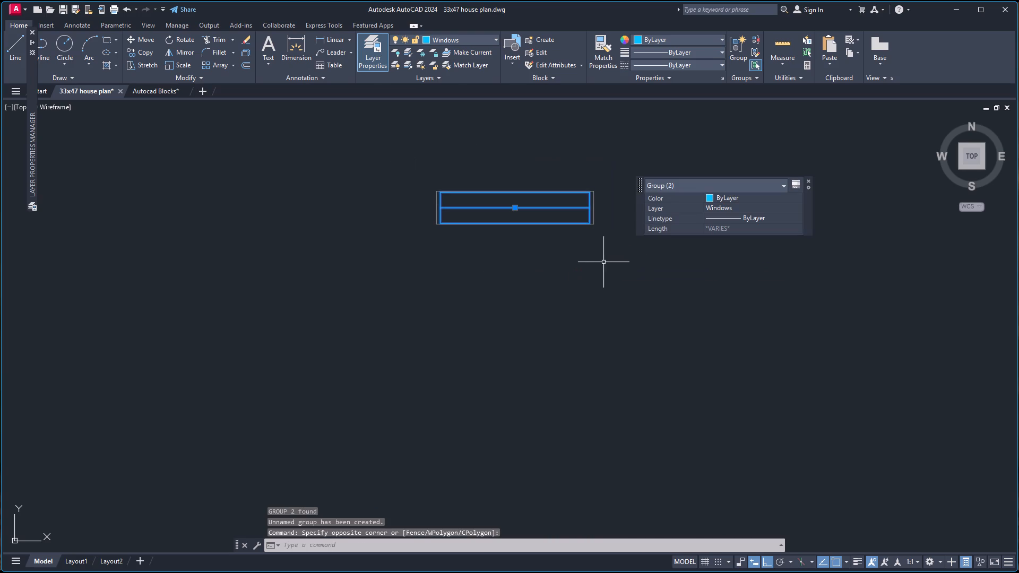
key("c")
key("o")
key("Return")
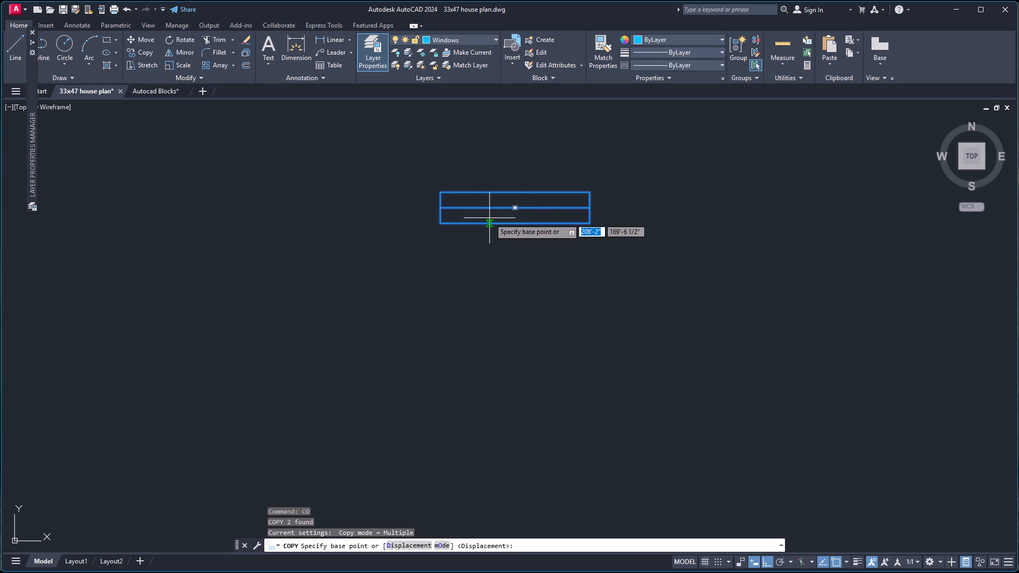
left_click(517, 226)
scroll(351, 250, "down", 5)
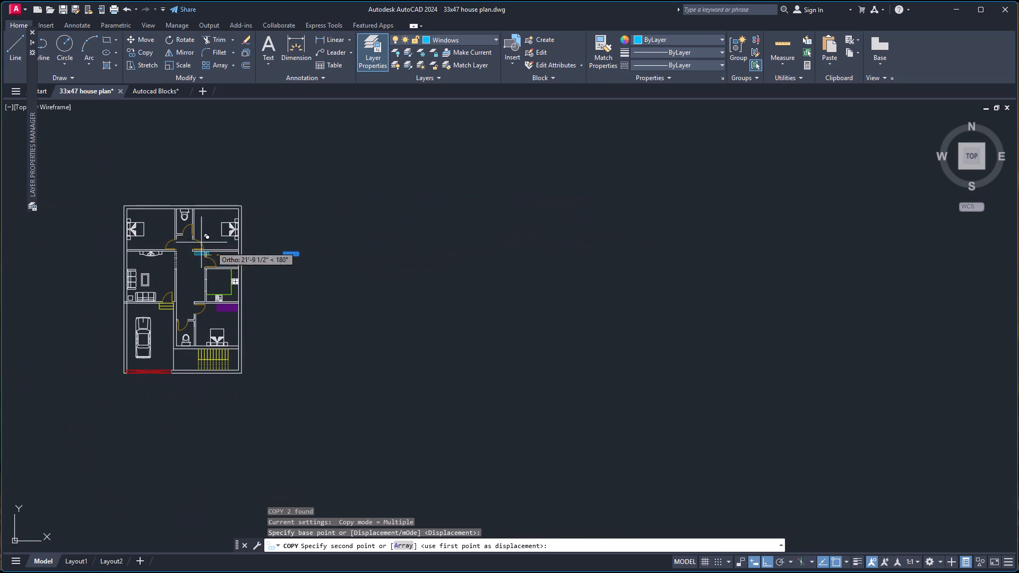
scroll(161, 227, "up", 3)
right_click(109, 177)
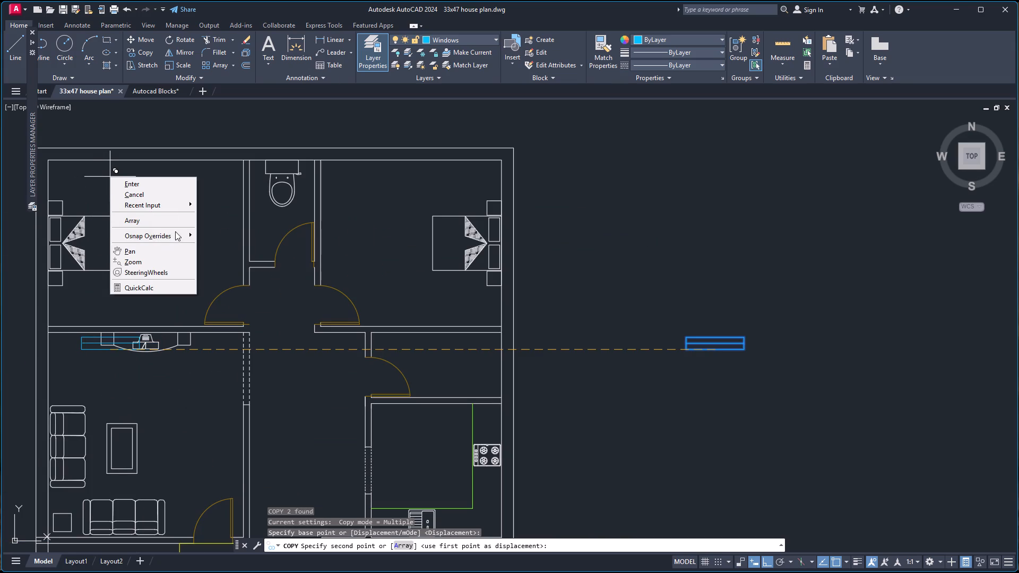
left_click(175, 231)
left_click(231, 251)
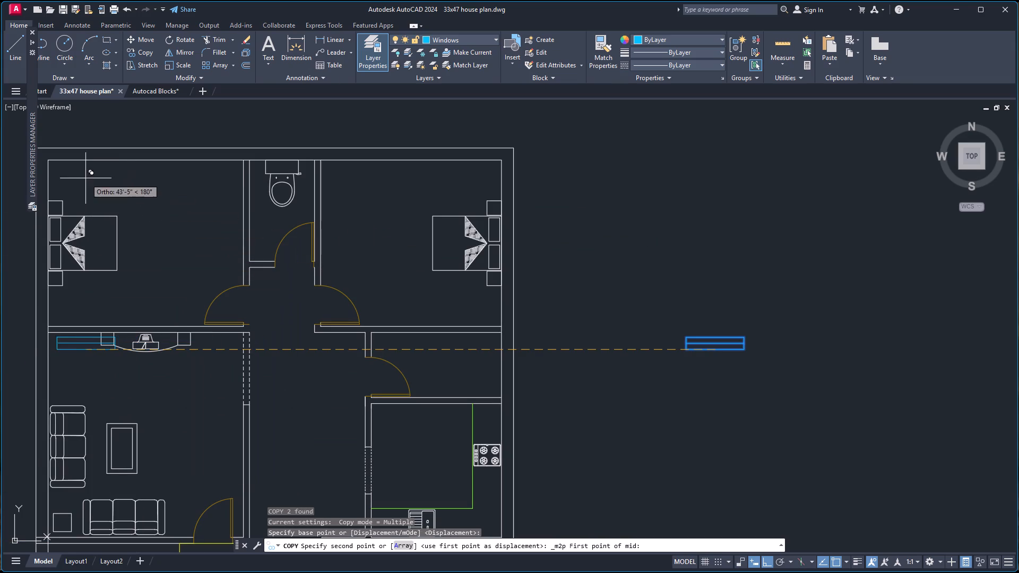
left_click(46, 159)
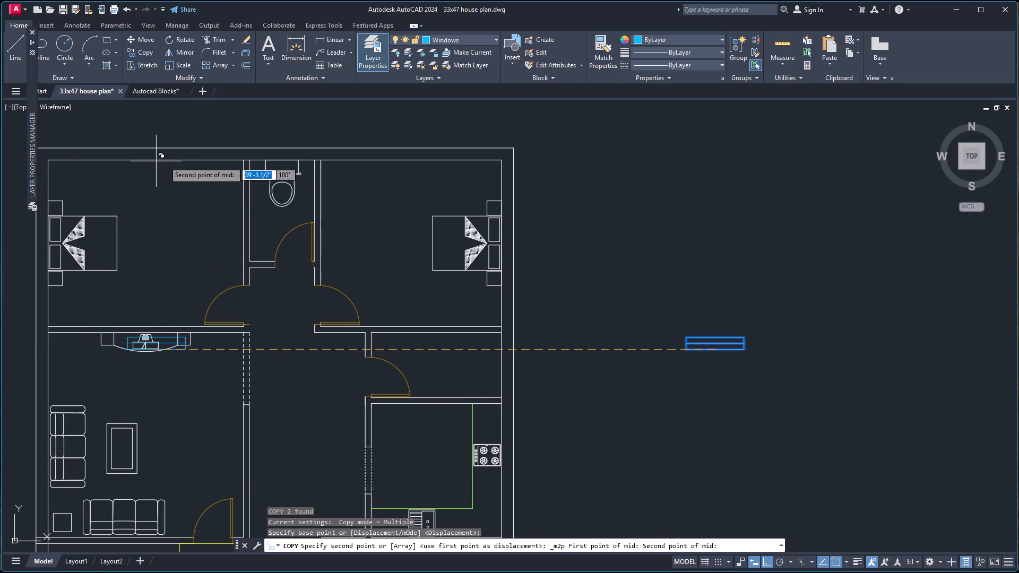
left_click(245, 161)
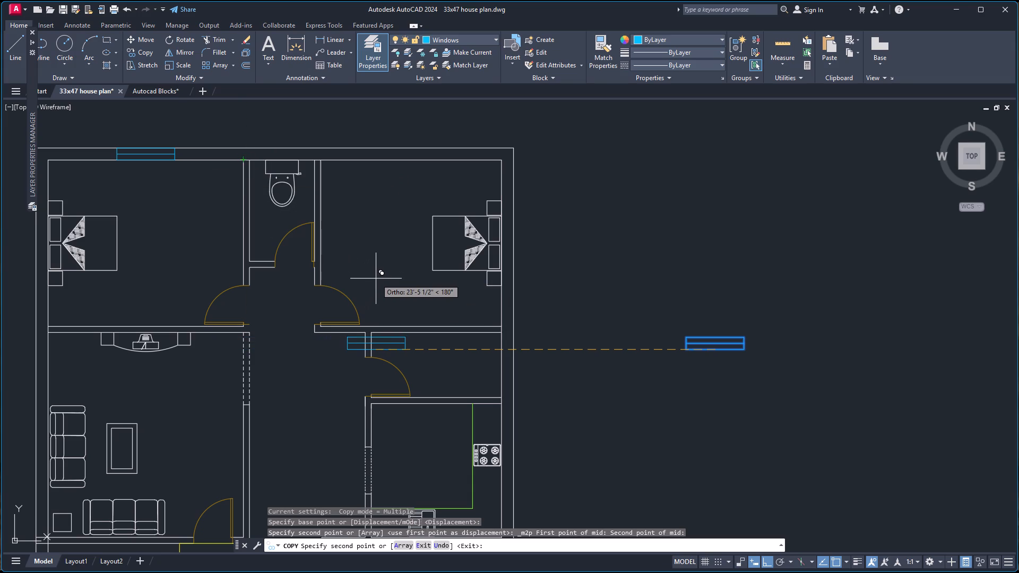
Place another window copy in the northeast bedroom's north wall, midway between the room's two inner north corners.
right_click(404, 244)
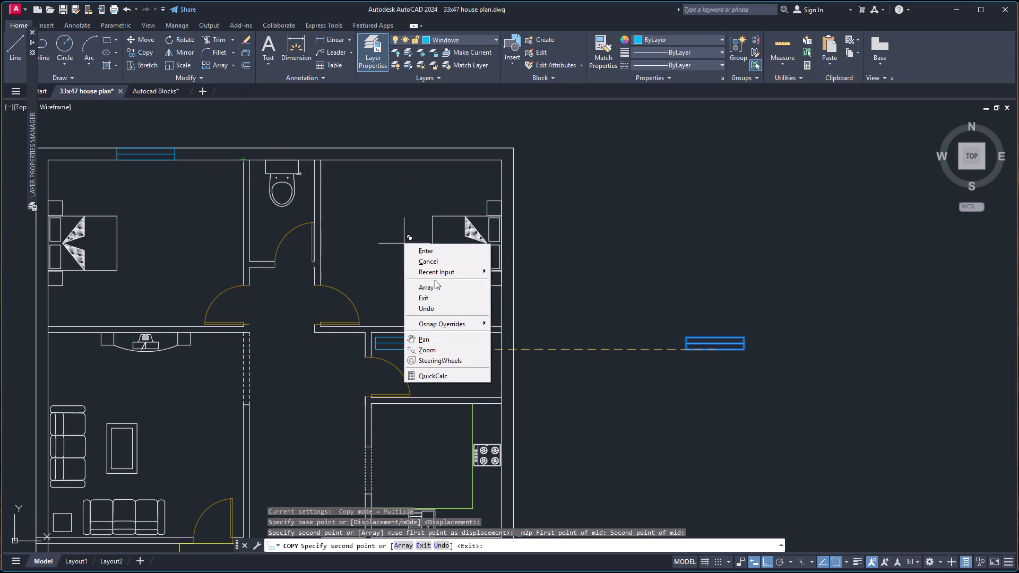
left_click(443, 322)
left_click(534, 341)
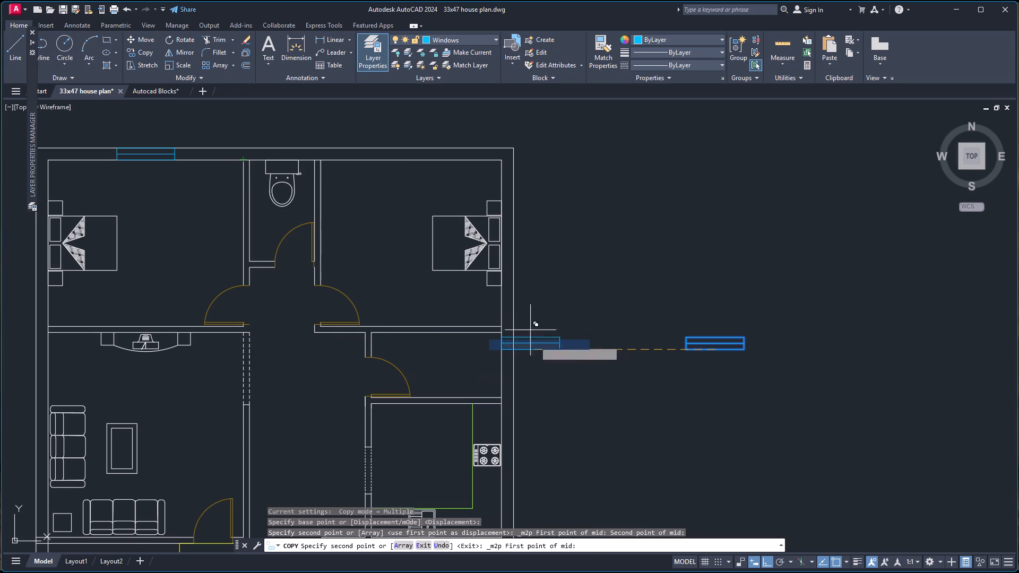
left_click(323, 162)
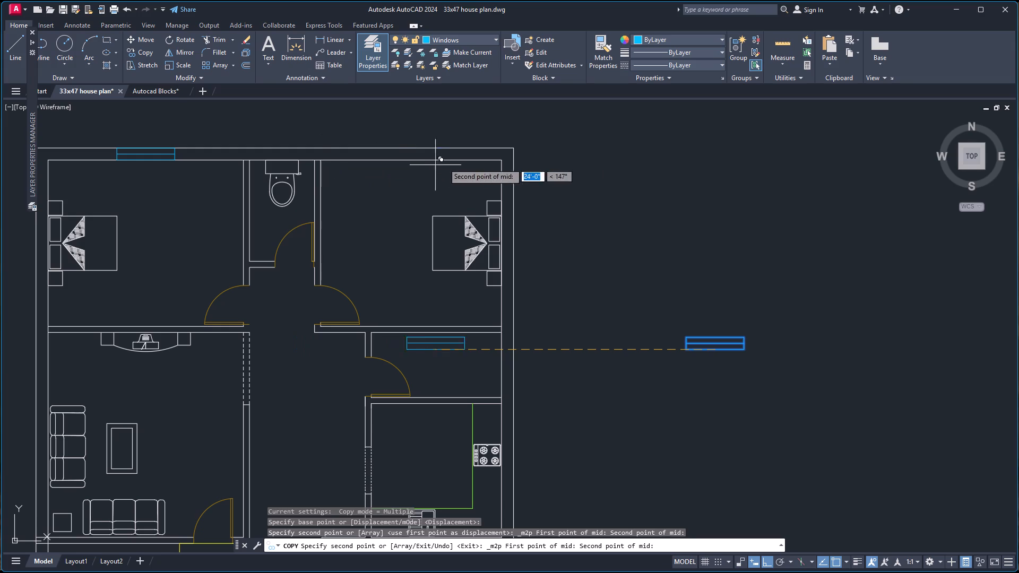
left_click(500, 160)
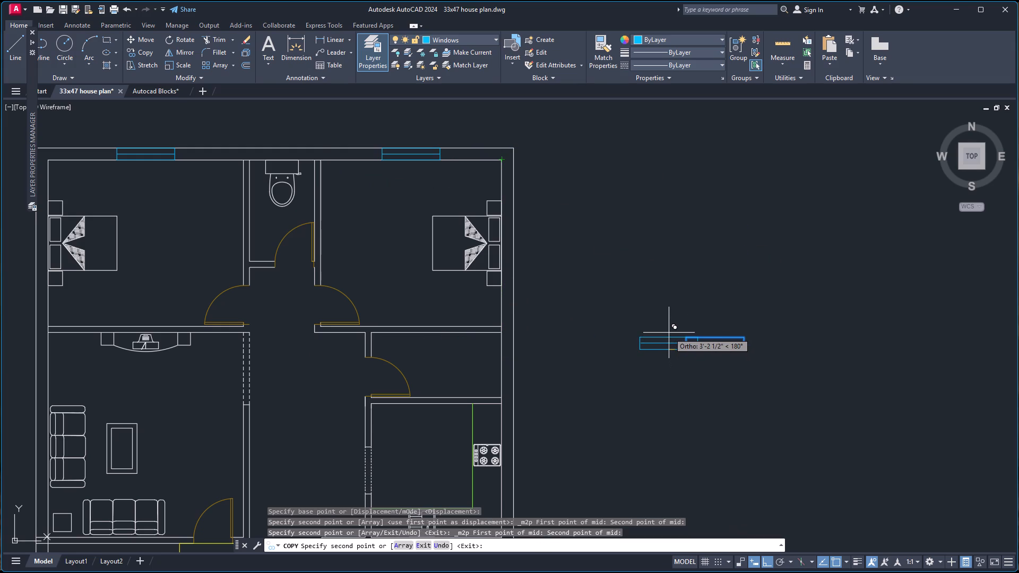
Finish copying and rotate the spare window group outside the plan 90° about its centre so it stands vertically.
key("space")
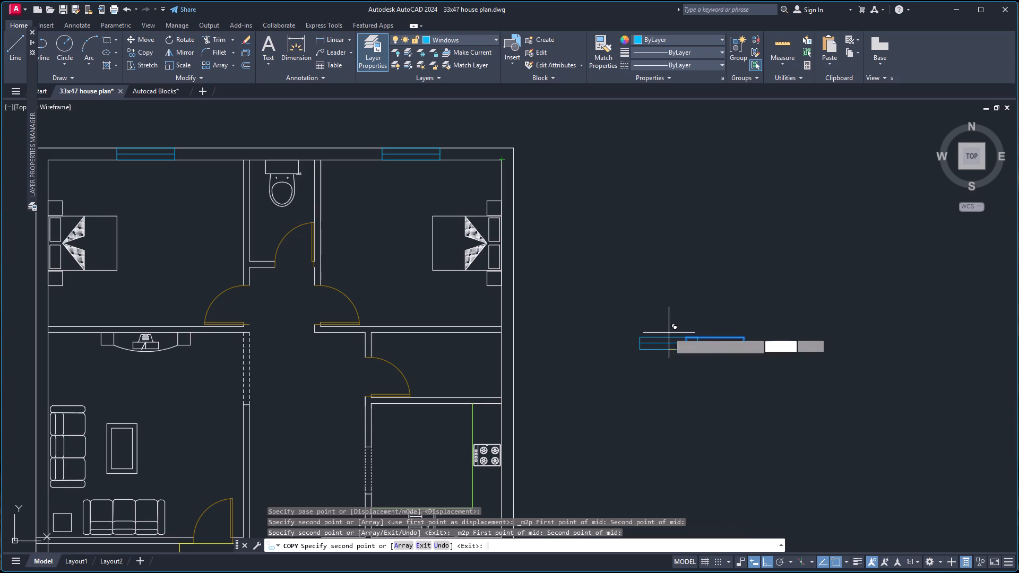
left_click(669, 322)
left_click(775, 364)
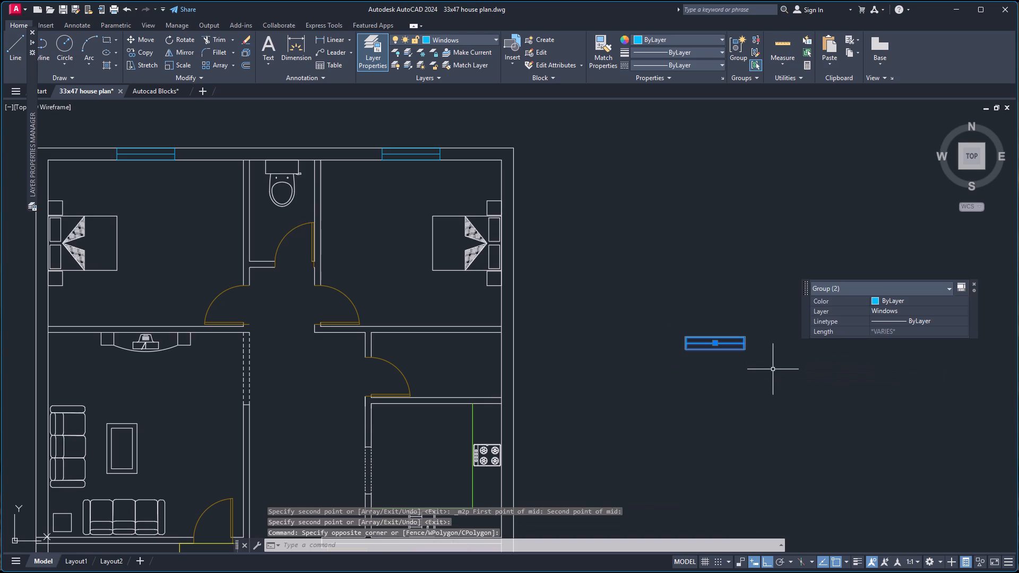
type("ro")
key("Return")
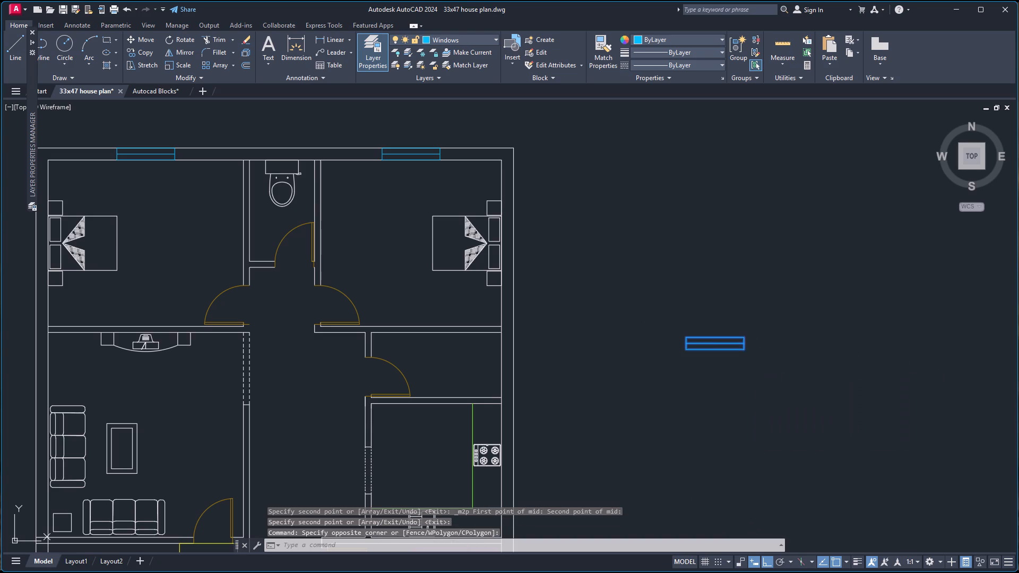
left_click(715, 342)
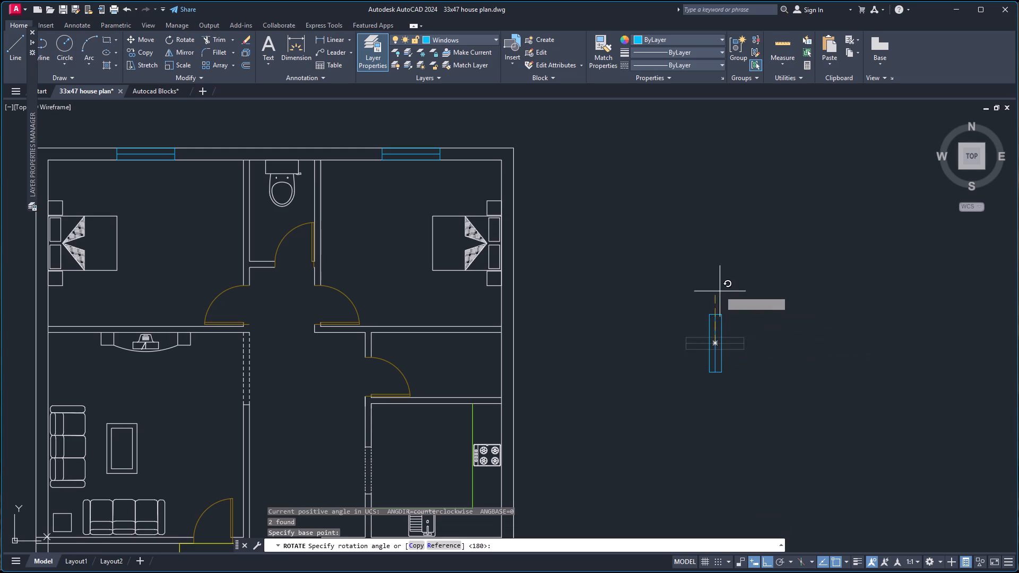
left_click(722, 284)
Start copying the rotated spare window, using the midpoint of its east edge as the base point.
left_click(705, 294)
left_click(750, 413)
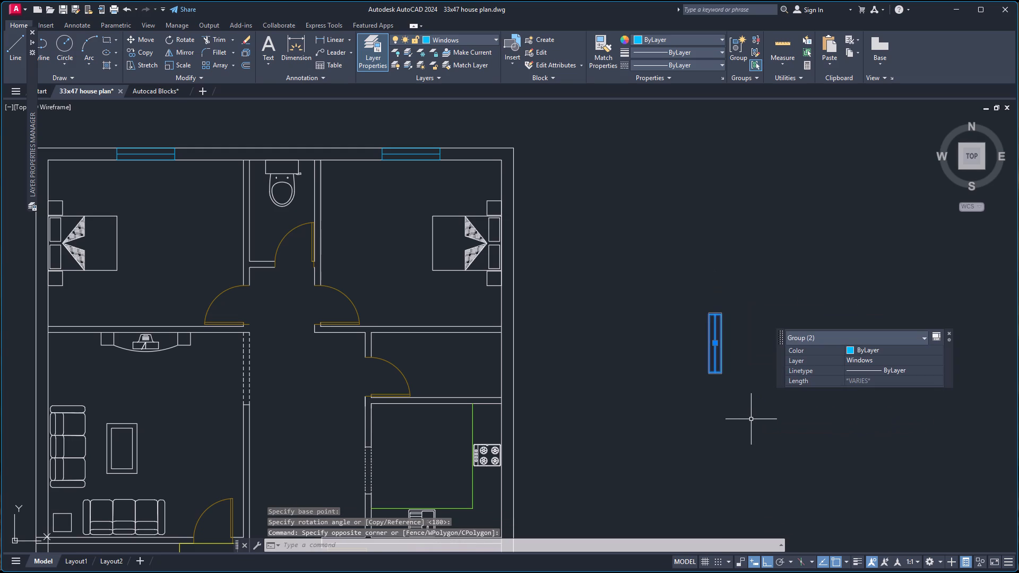
type("co")
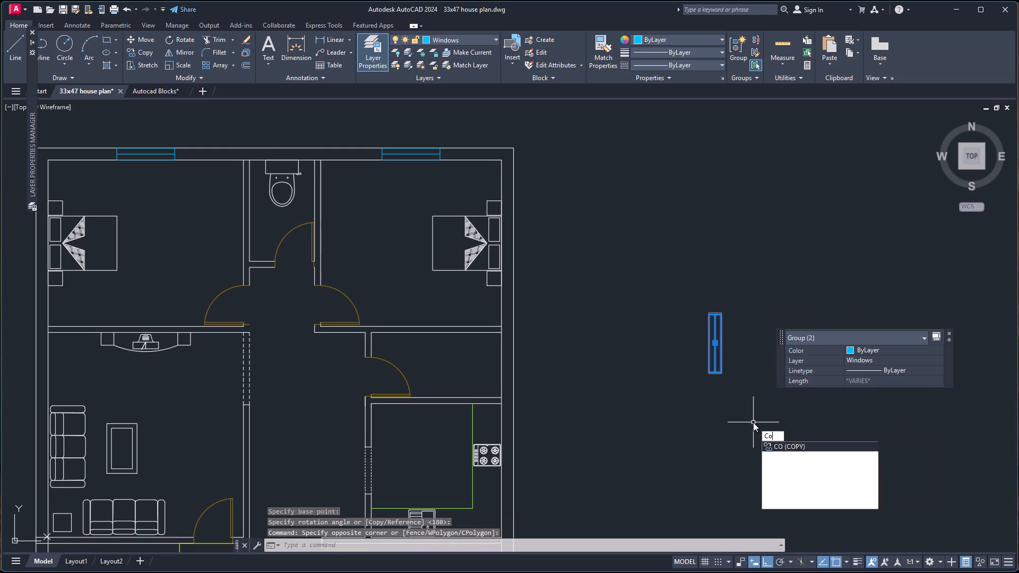
key("Return")
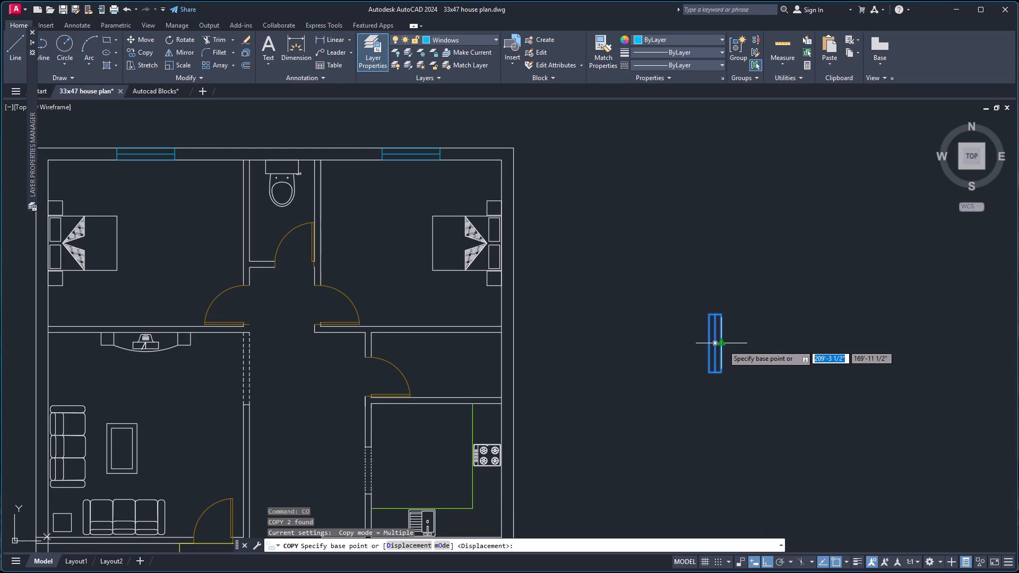
left_click(723, 345)
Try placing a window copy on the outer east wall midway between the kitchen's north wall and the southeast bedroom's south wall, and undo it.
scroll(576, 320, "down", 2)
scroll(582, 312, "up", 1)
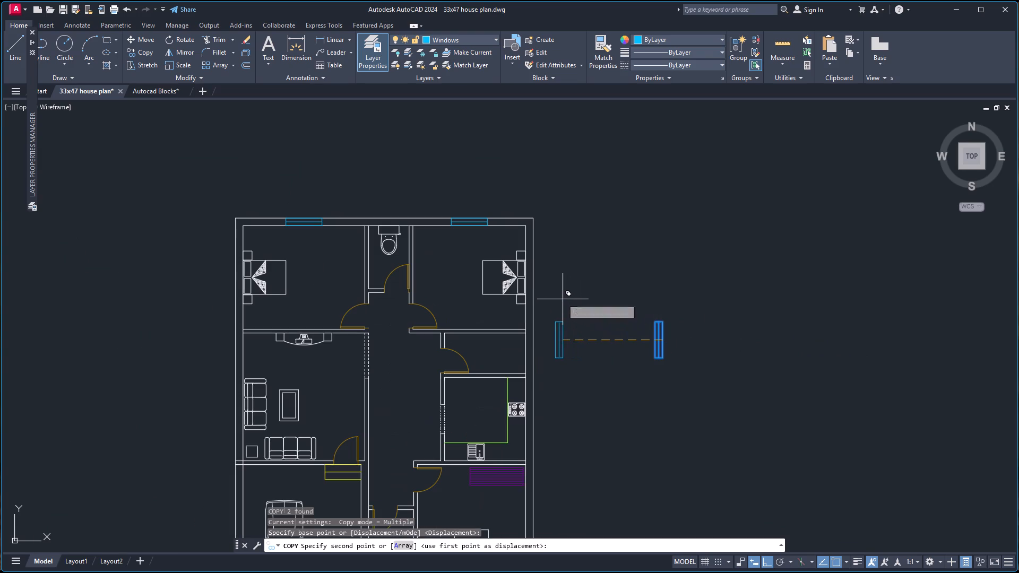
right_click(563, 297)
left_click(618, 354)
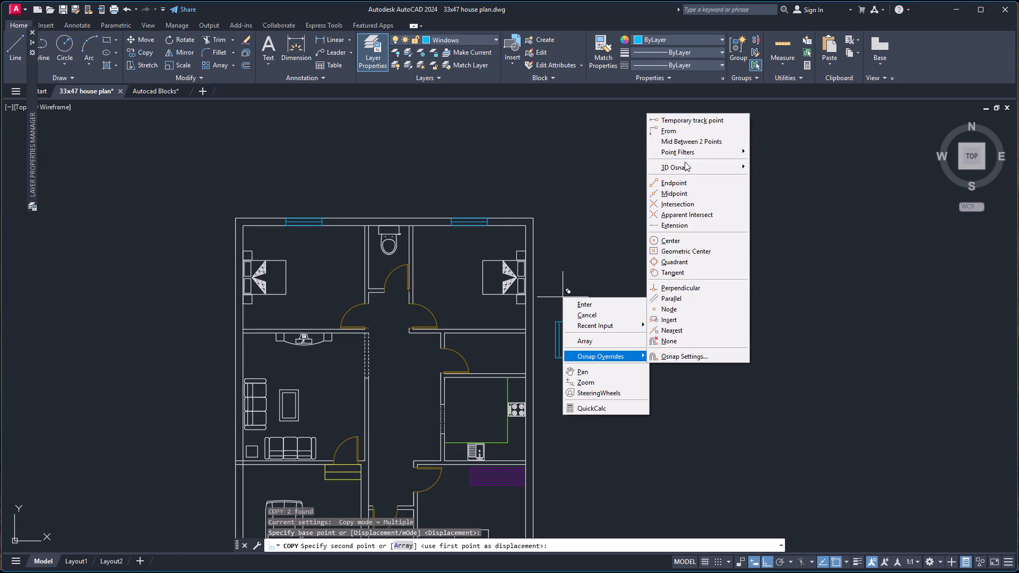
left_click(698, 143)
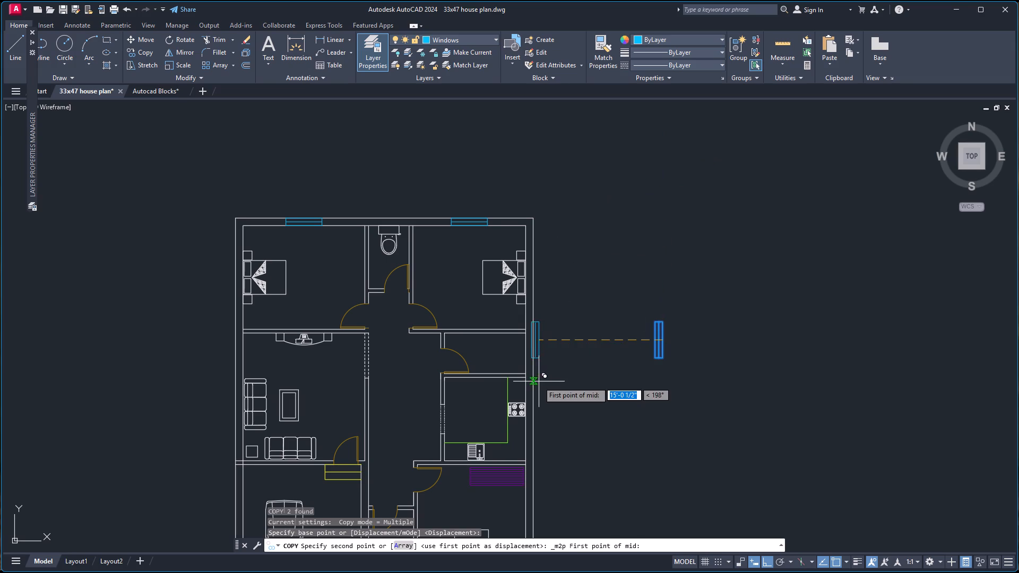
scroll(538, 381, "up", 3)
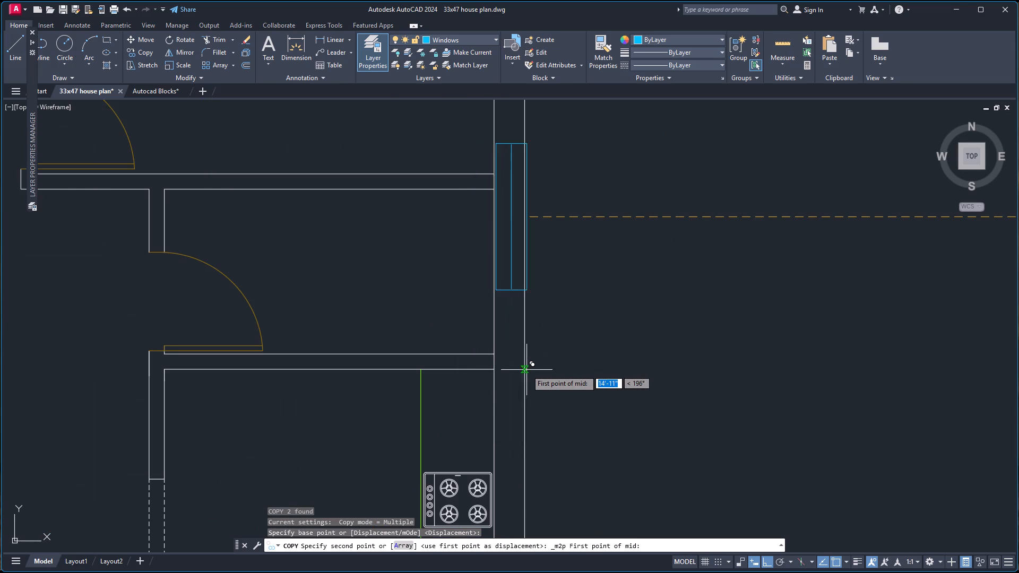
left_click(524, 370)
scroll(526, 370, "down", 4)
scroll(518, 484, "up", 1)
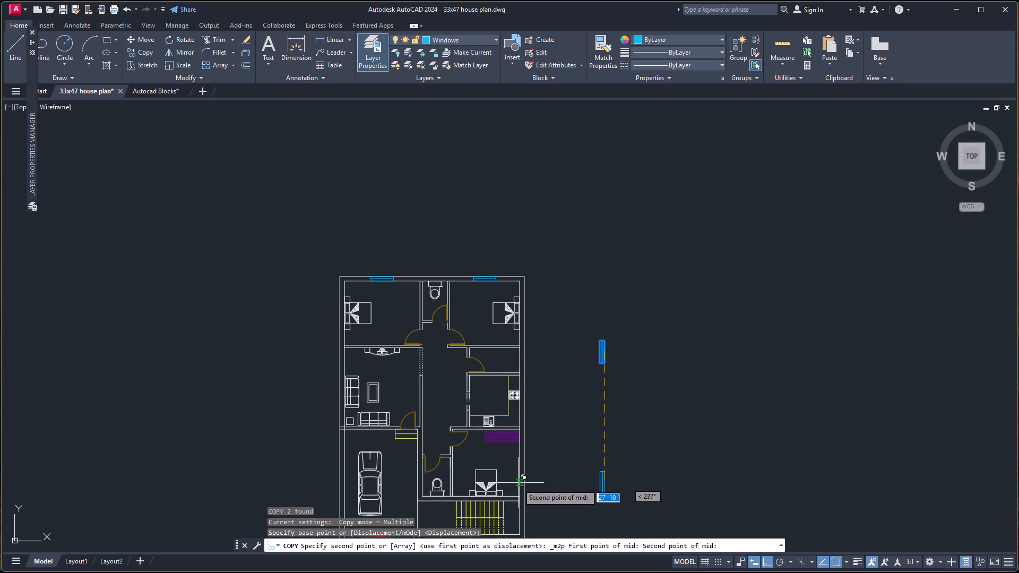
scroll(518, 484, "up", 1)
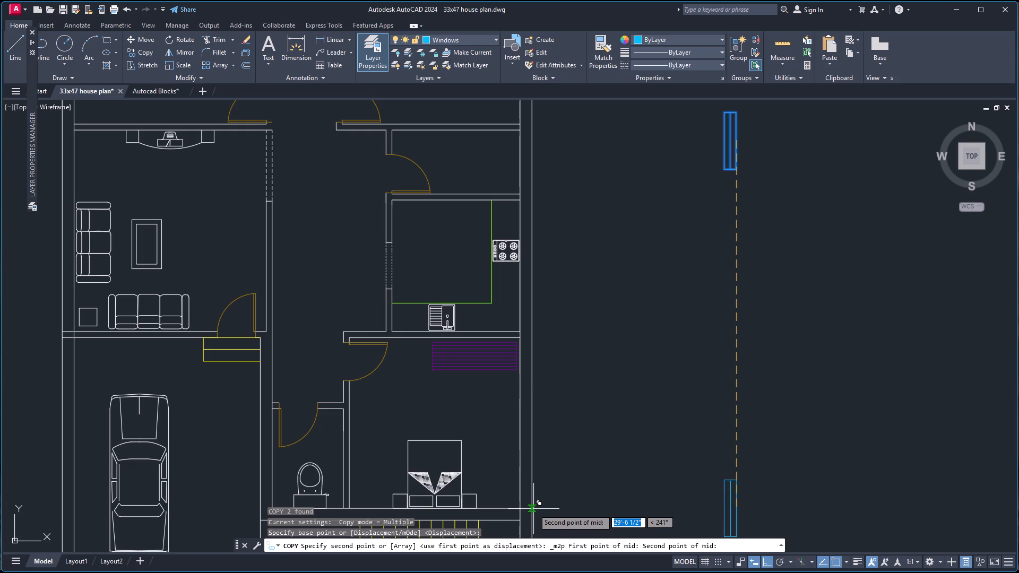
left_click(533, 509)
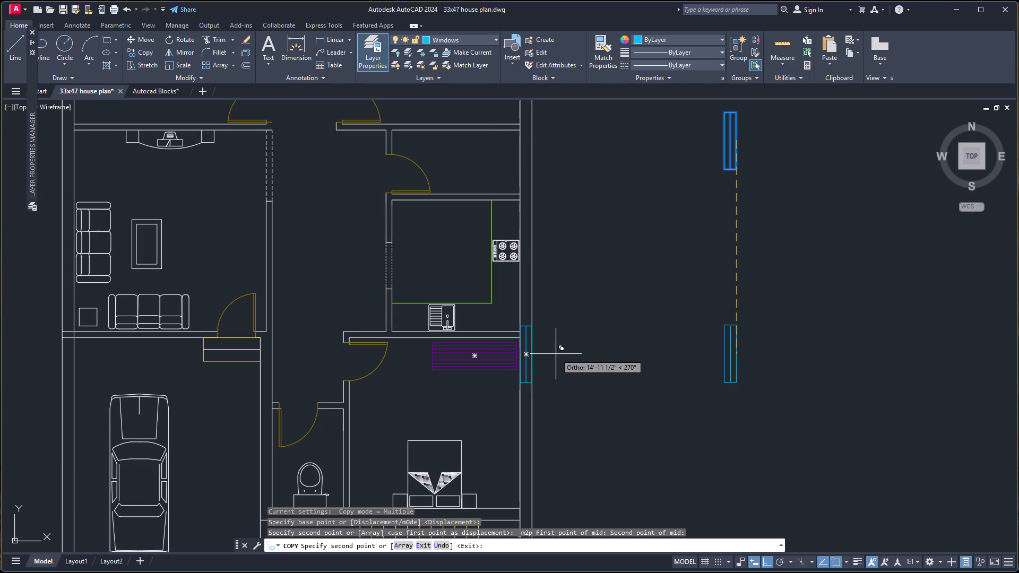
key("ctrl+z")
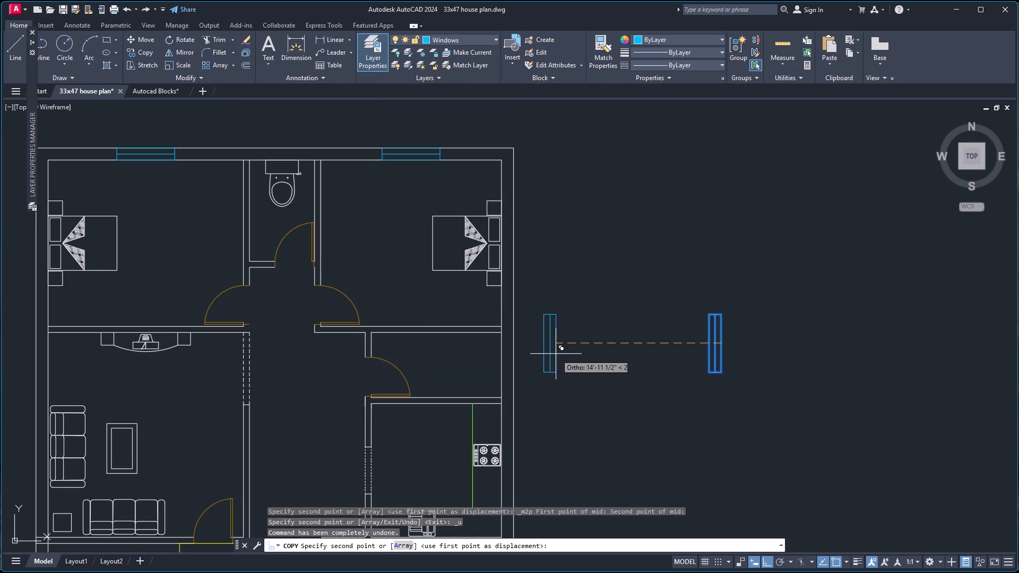
Place a window copy in the kitchen's east wall, midway between the kitchen's north and south walls.
right_click(538, 350)
left_click(574, 411)
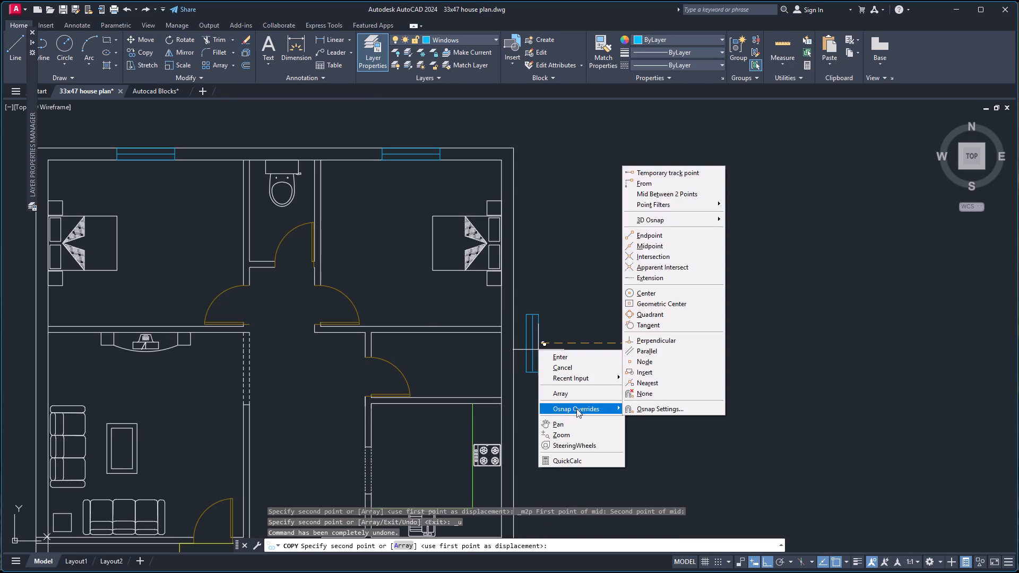
left_click(594, 406)
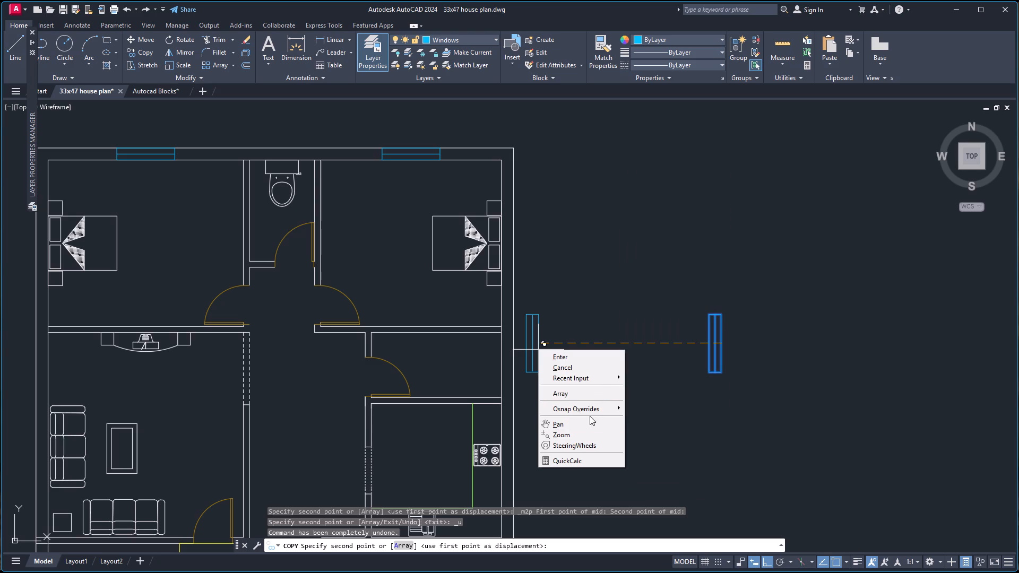
left_click(599, 409)
left_click(677, 192)
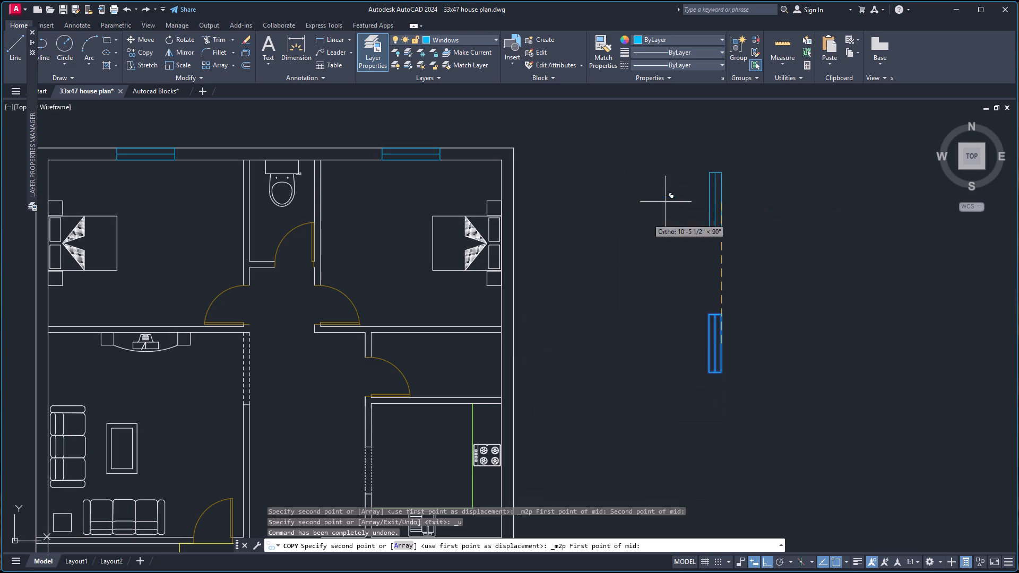
scroll(564, 338, "down", 2)
scroll(515, 387, "up", 2)
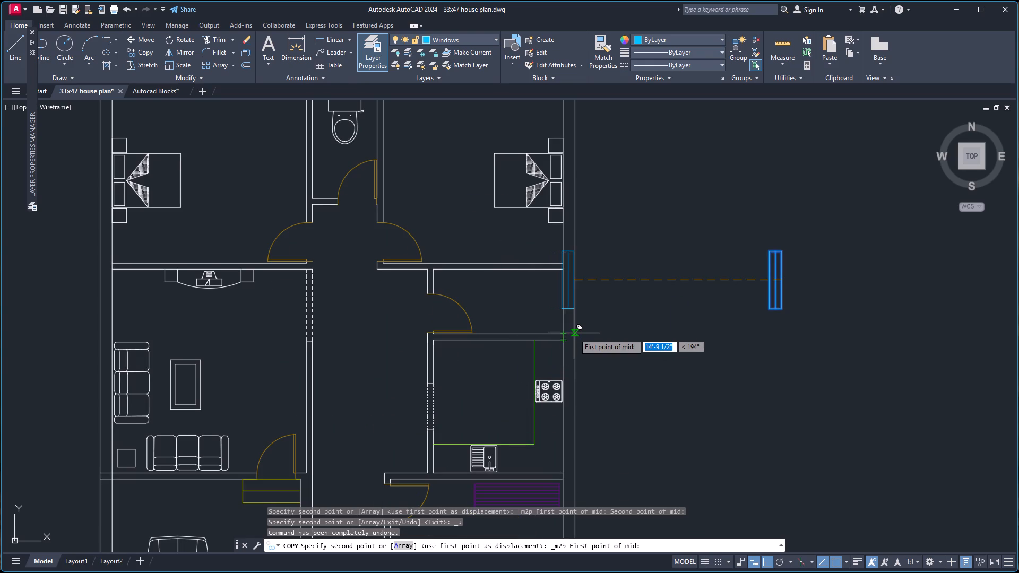
left_click(574, 332)
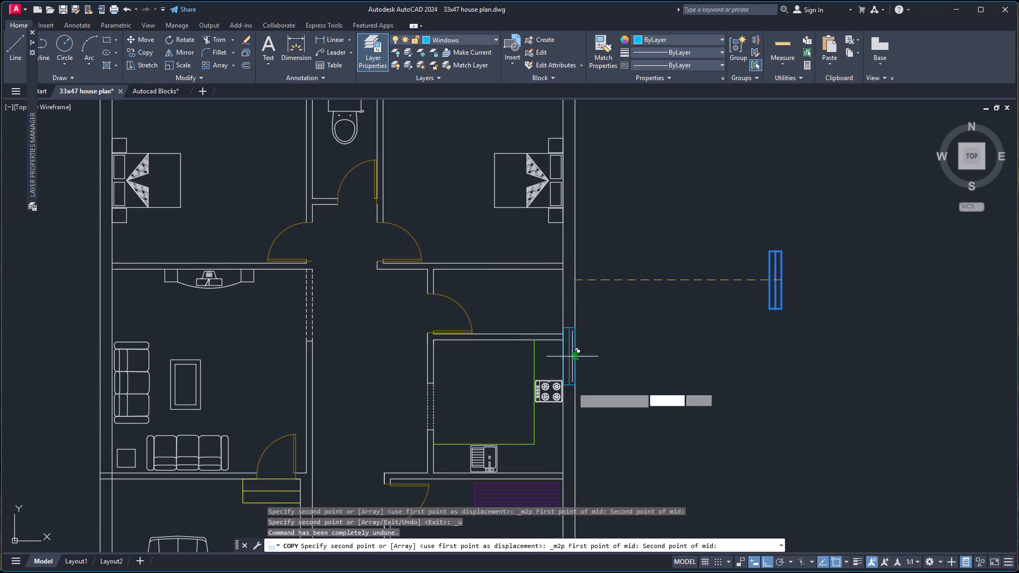
left_click(575, 479)
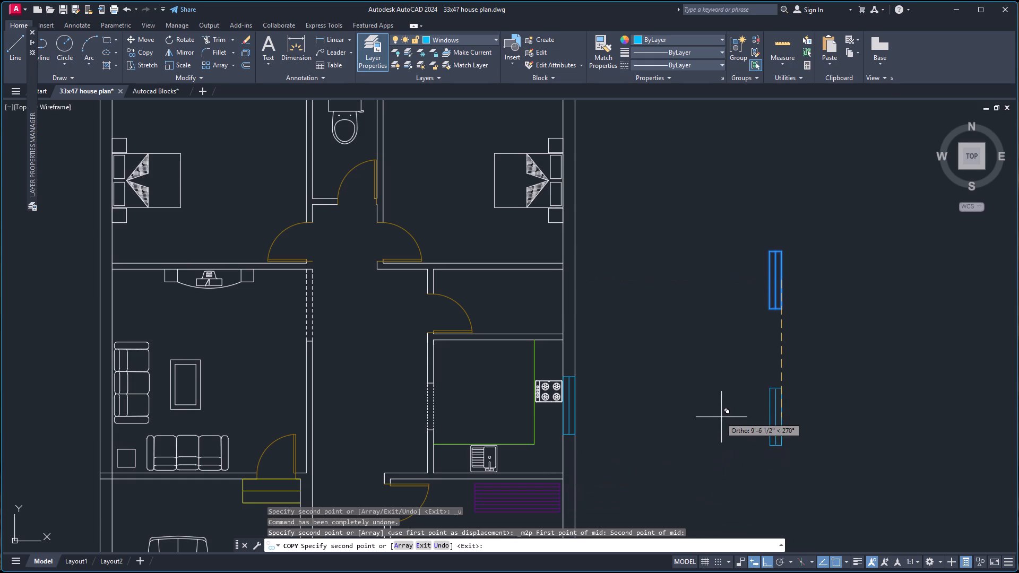
Place another window copy in the southeast bedroom's east wall, midway between that room's north and south walls, and end the copying.
right_click(739, 391)
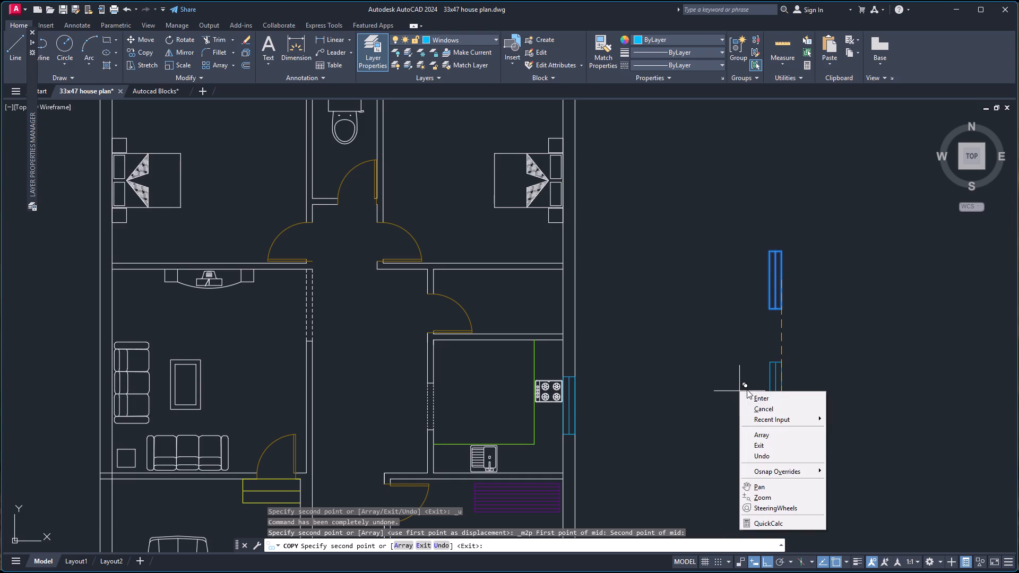
left_click(787, 467)
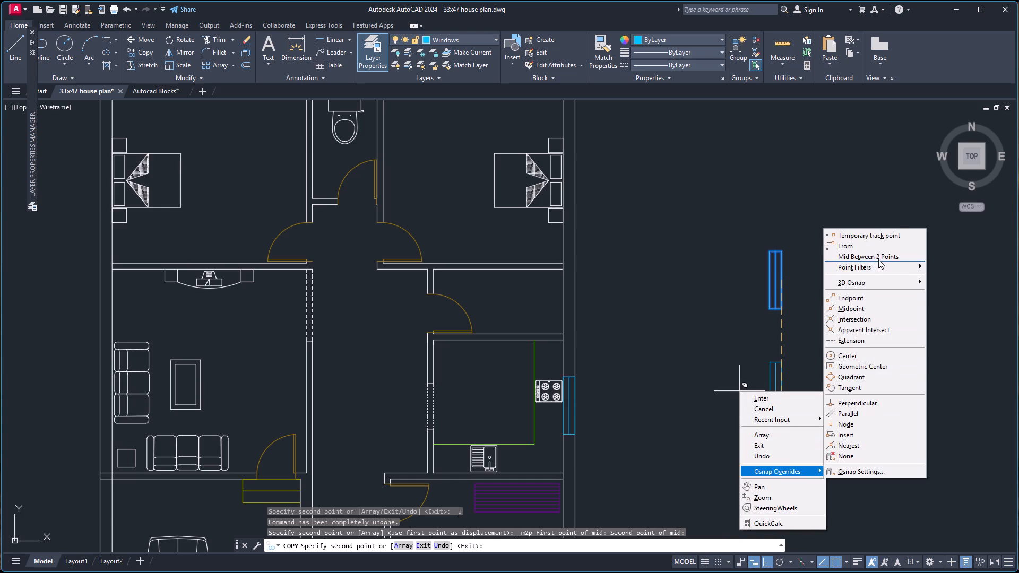
left_click(878, 259)
scroll(646, 407, "down", 2)
scroll(616, 479, "down", 1)
scroll(616, 497, "up", 1)
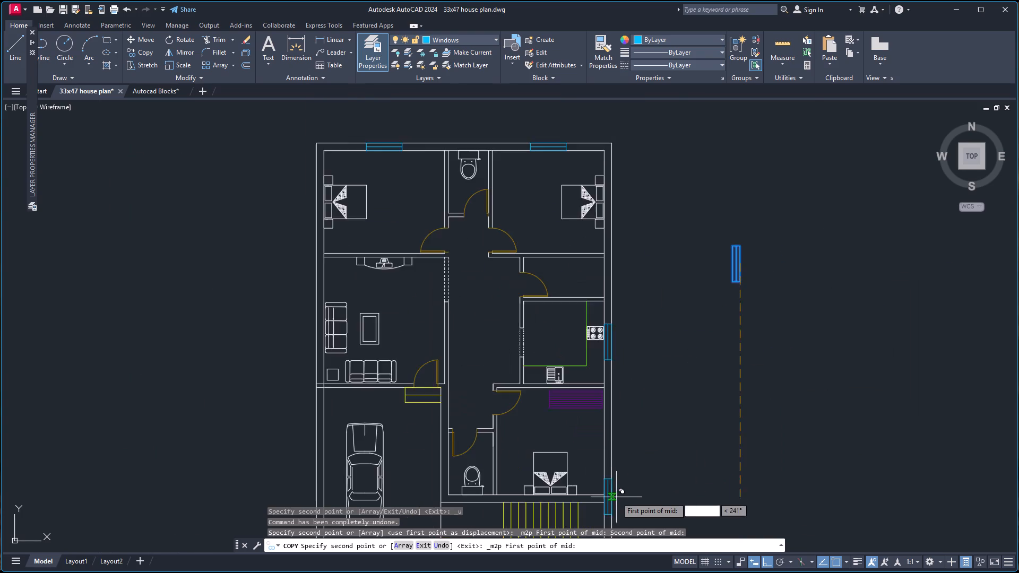
scroll(616, 497, "up", 2)
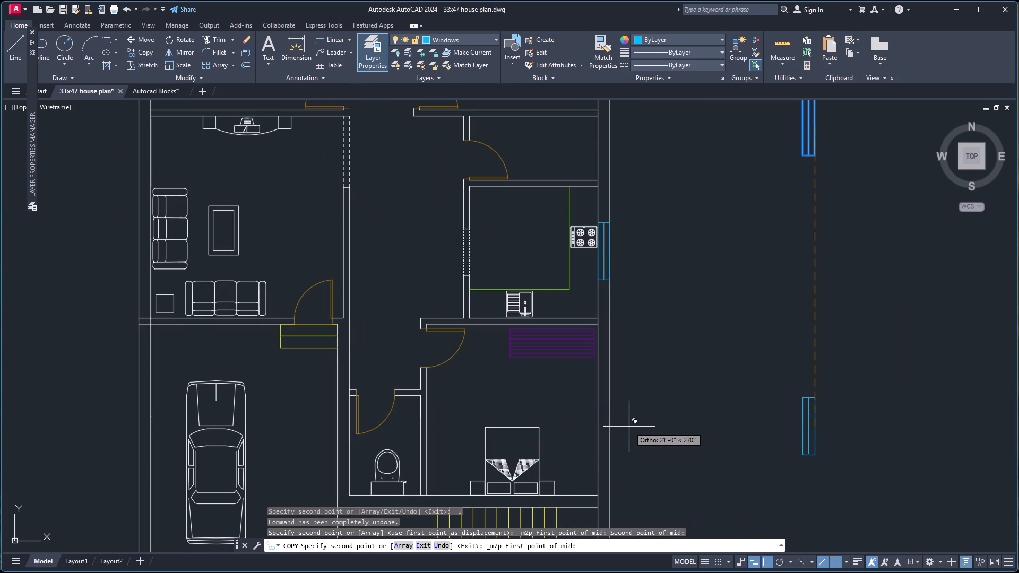
left_click(610, 318)
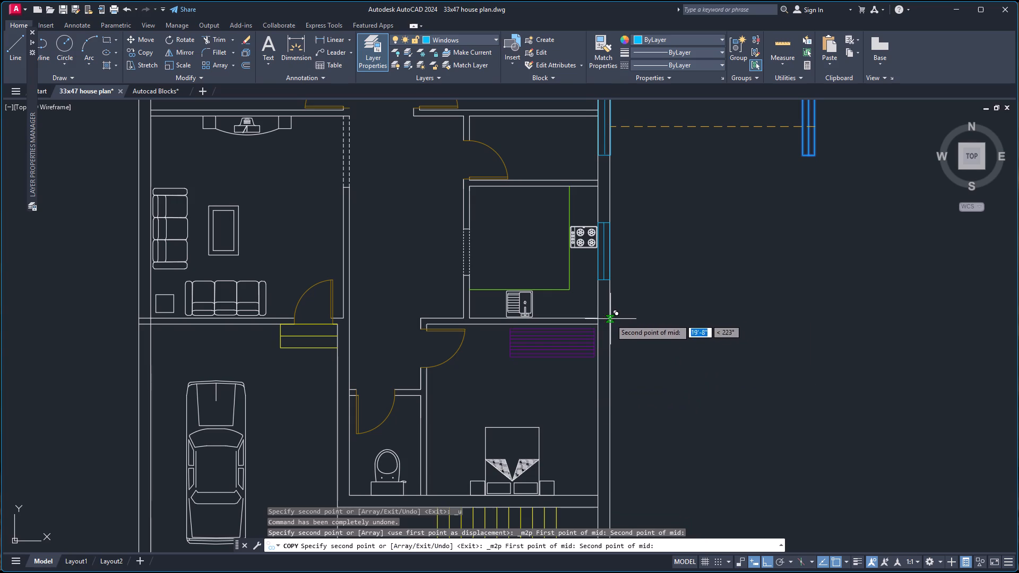
left_click(609, 507)
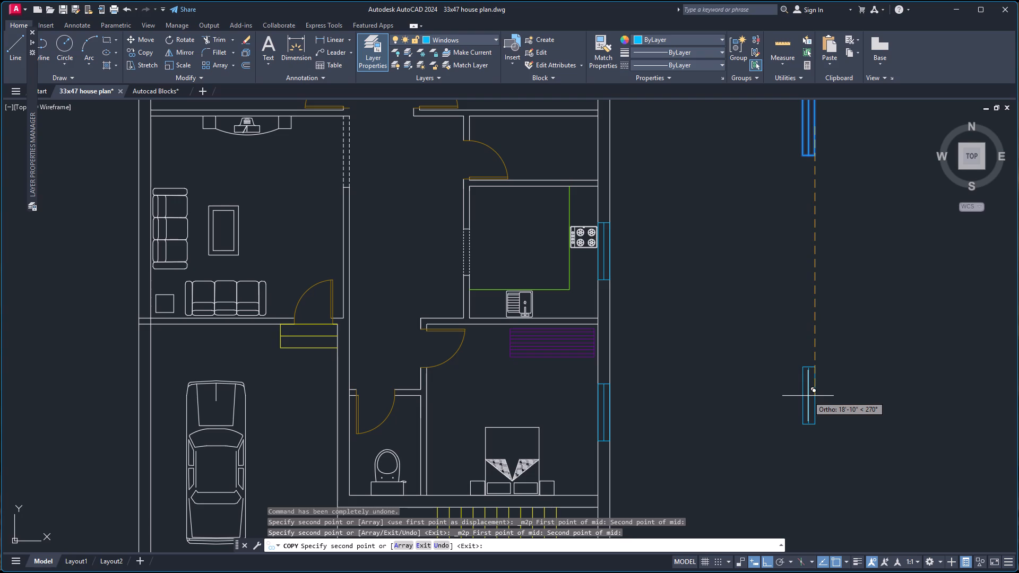
key("Escape")
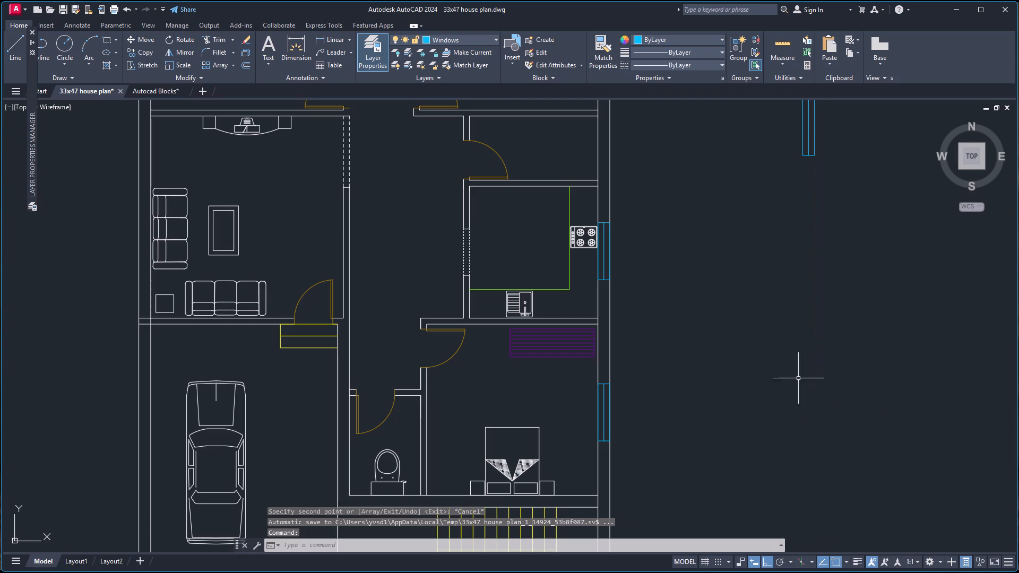
Shorten the spare vertical window by stretching its north end 1' southward.
scroll(775, 264, "down", 3)
scroll(778, 225, "up", 4)
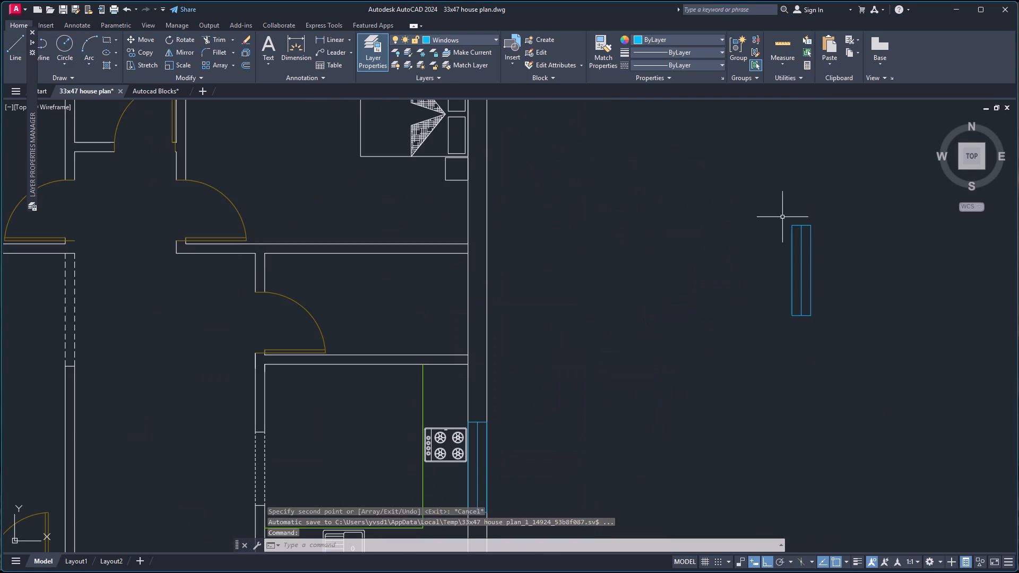
left_click(779, 211)
left_click(840, 246)
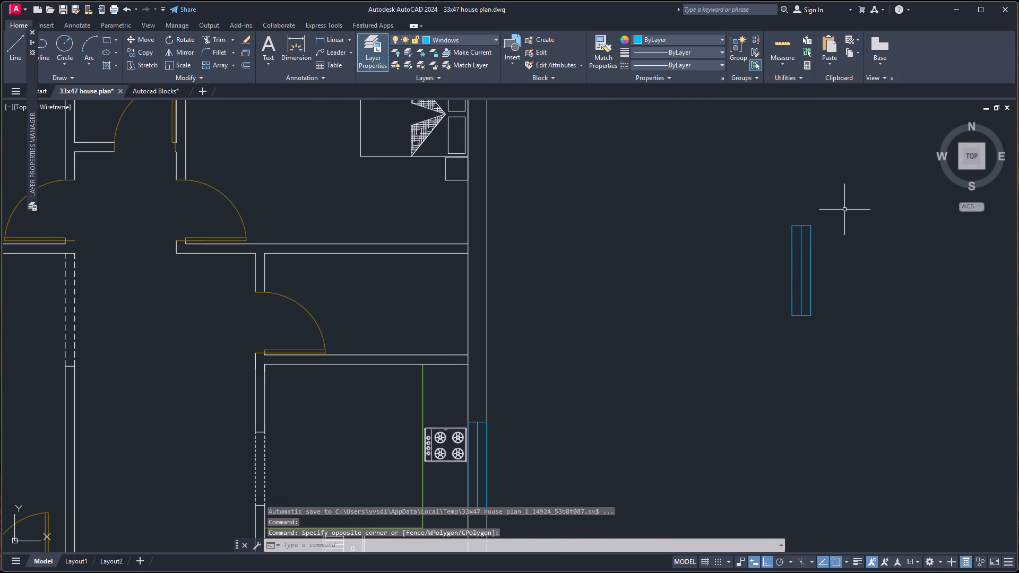
key("s")
key("Return")
left_click(834, 216)
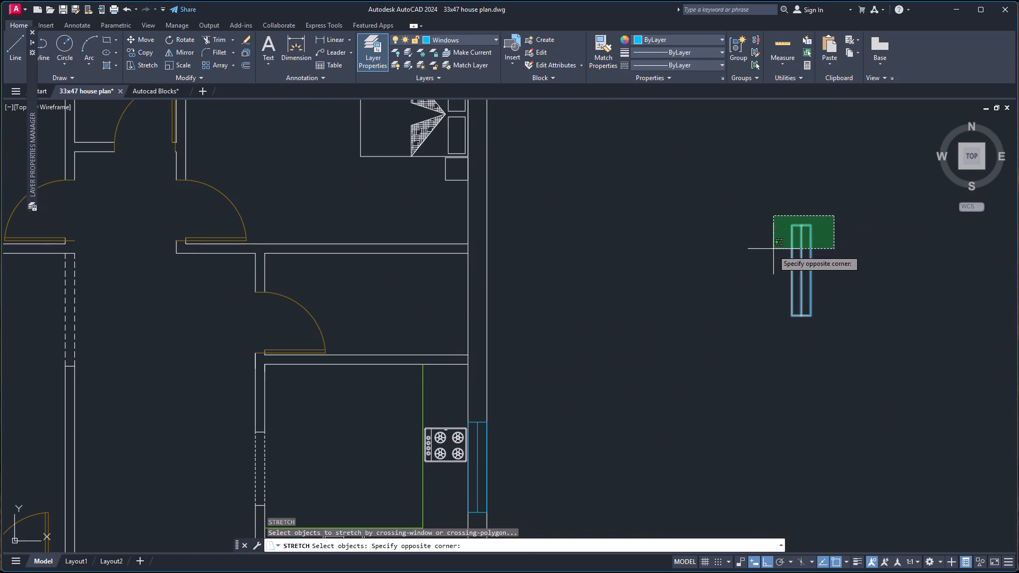
left_click(772, 250)
key("Return")
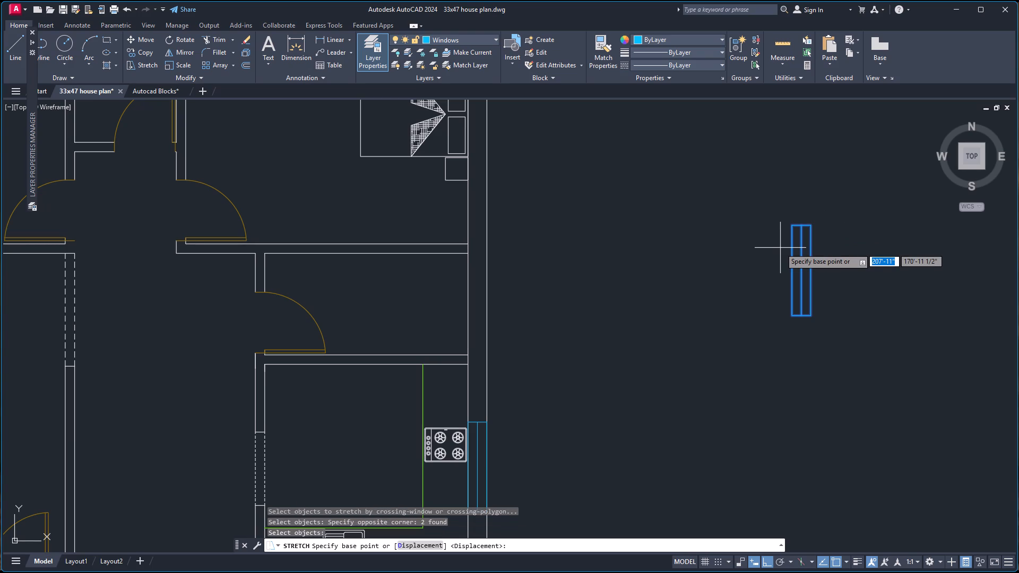
left_click(811, 224)
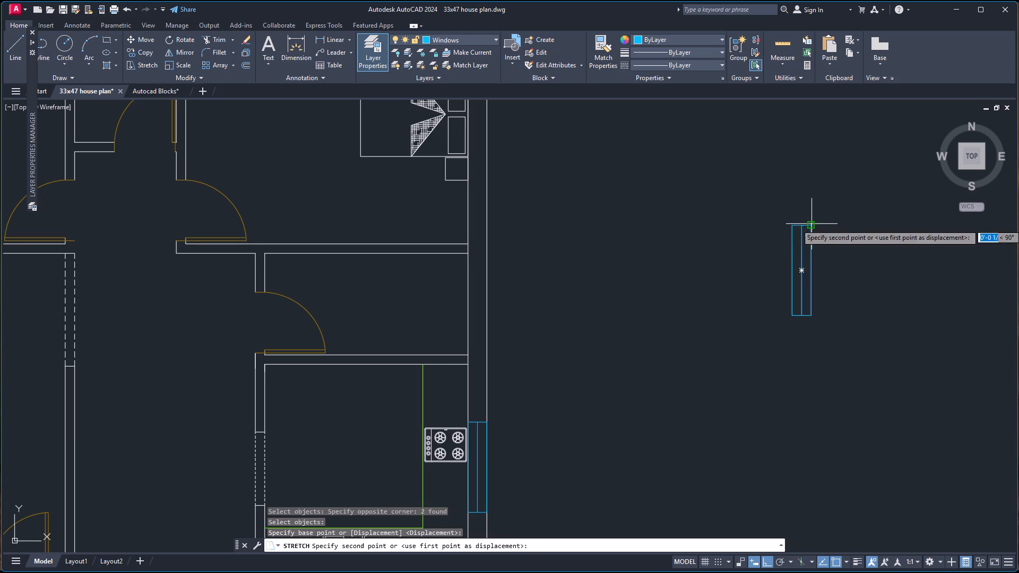
type("1'")
key("Return")
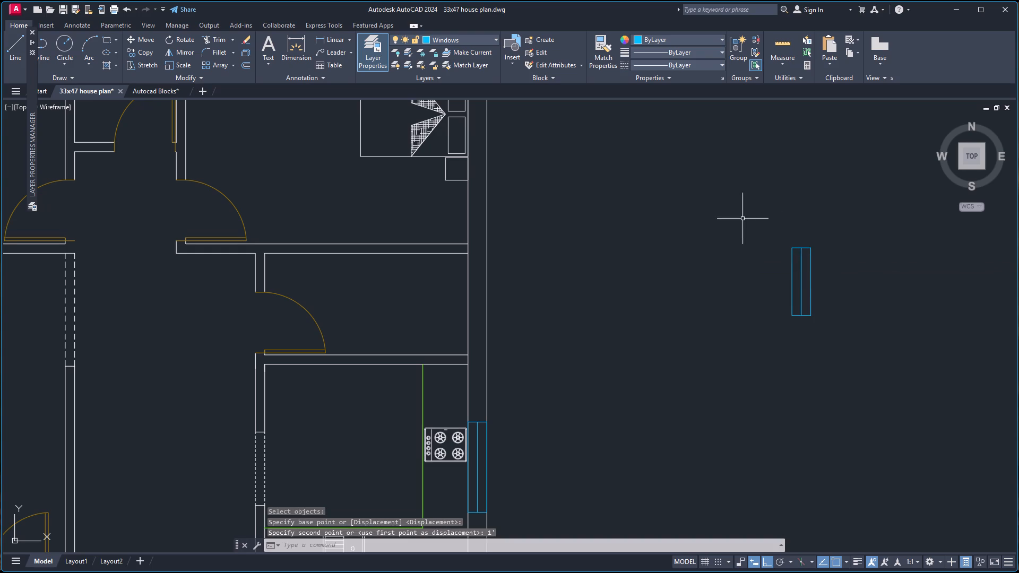
Copy the shortened spare window into the staircase area's east wall, midway between the southeast bedroom's south wall and the house's outer southeast corner.
left_click(757, 211)
left_click(860, 349)
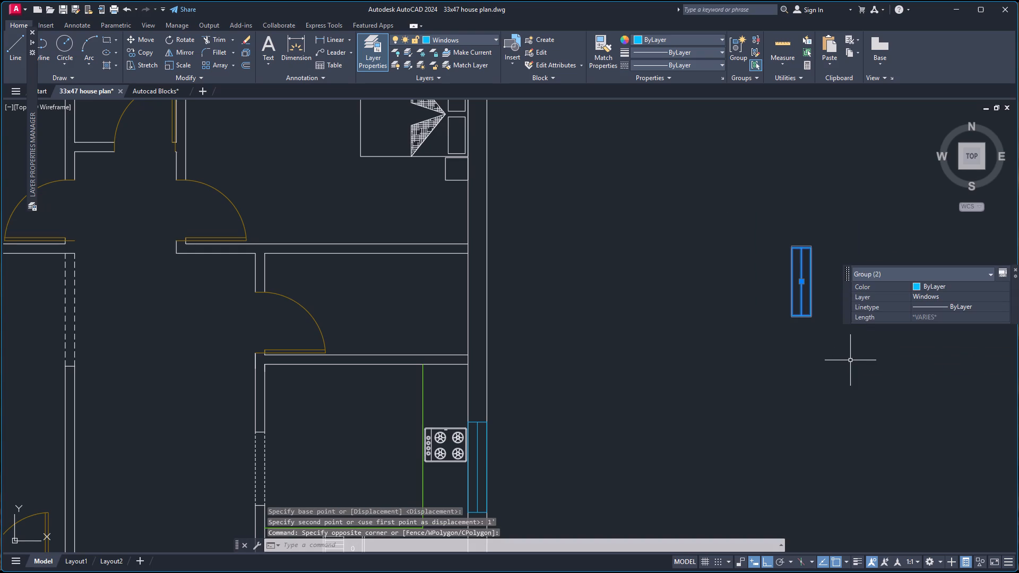
key("c")
key("o")
key("Return")
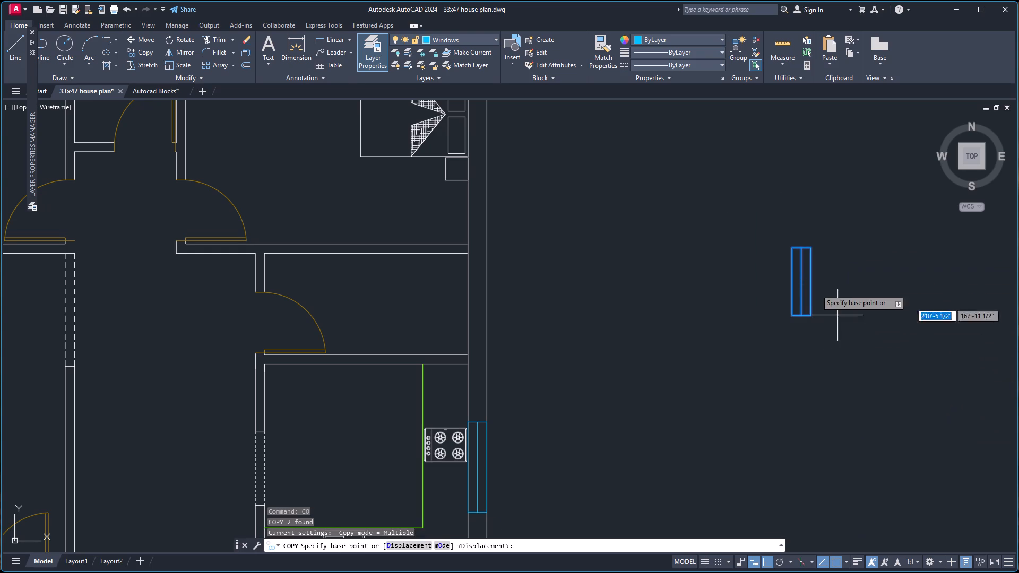
left_click(811, 283)
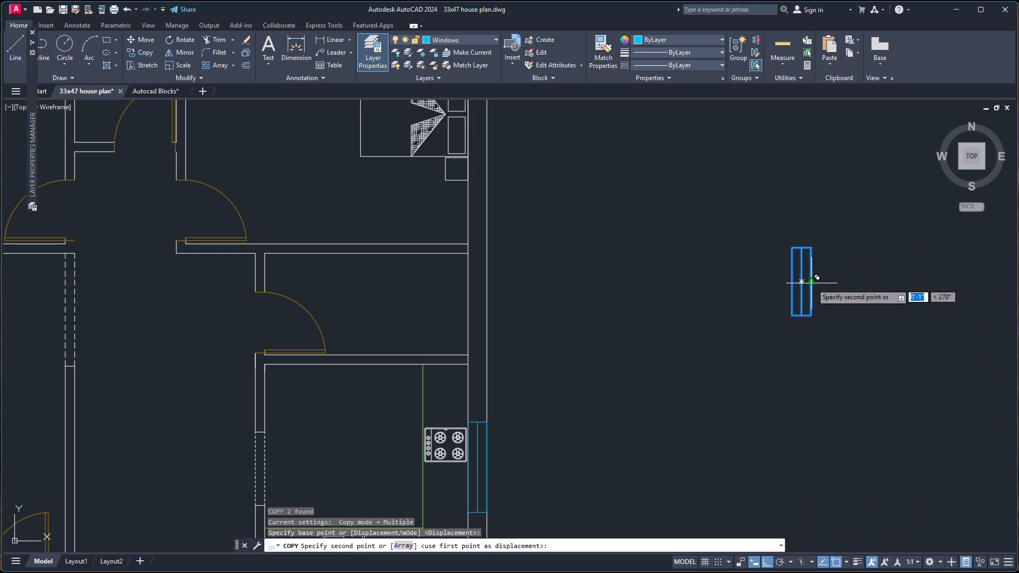
scroll(770, 348, "down", 4)
scroll(718, 428, "up", 1)
scroll(707, 487, "up", 2)
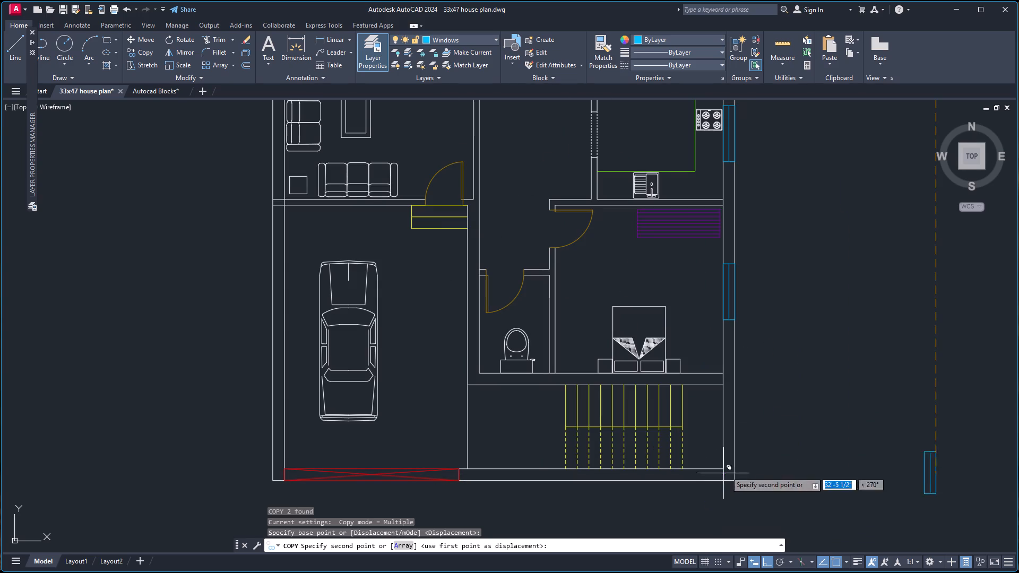
right_click(778, 397)
left_click(830, 457)
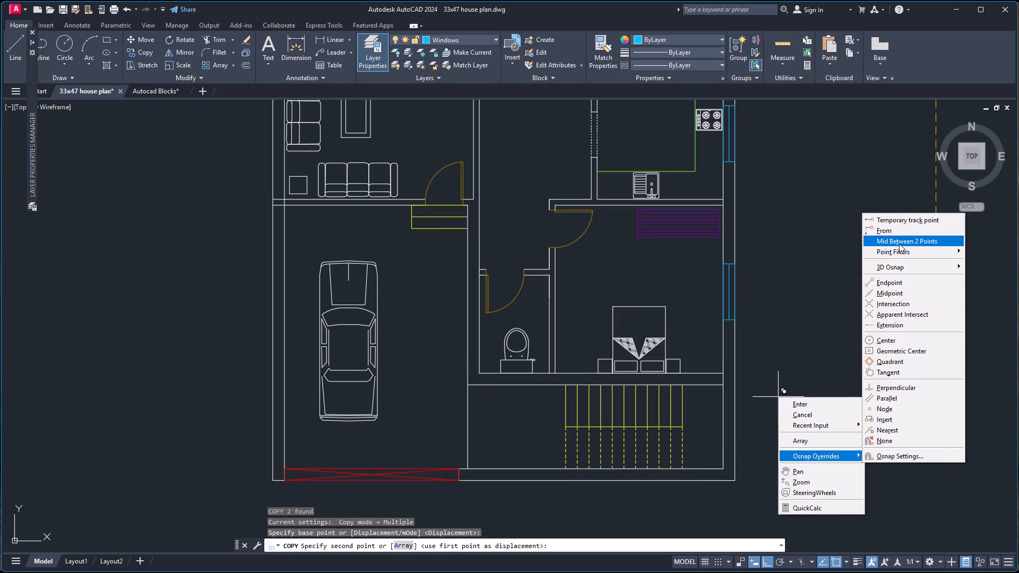
left_click(901, 241)
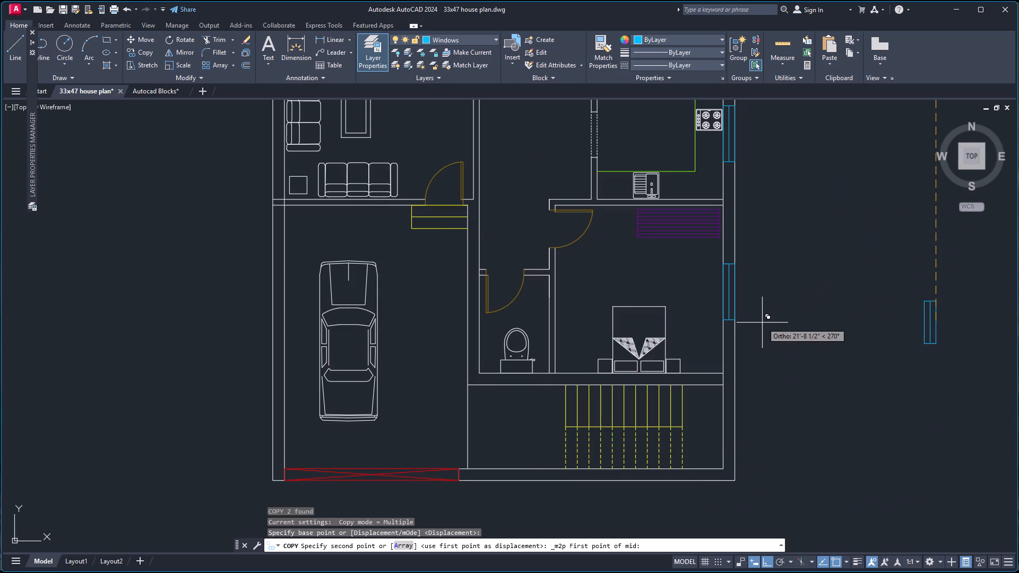
left_click(733, 373)
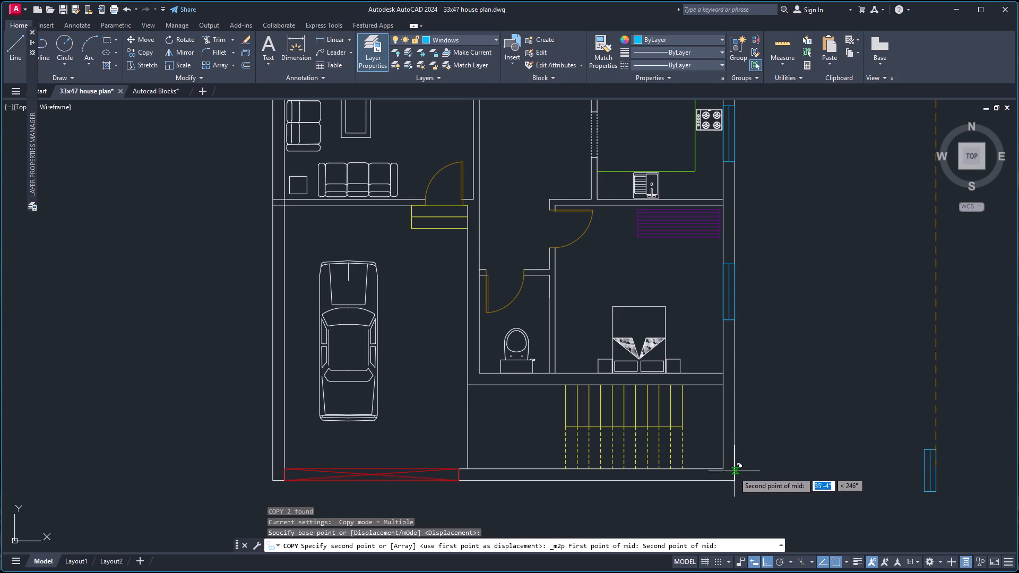
left_click(733, 479)
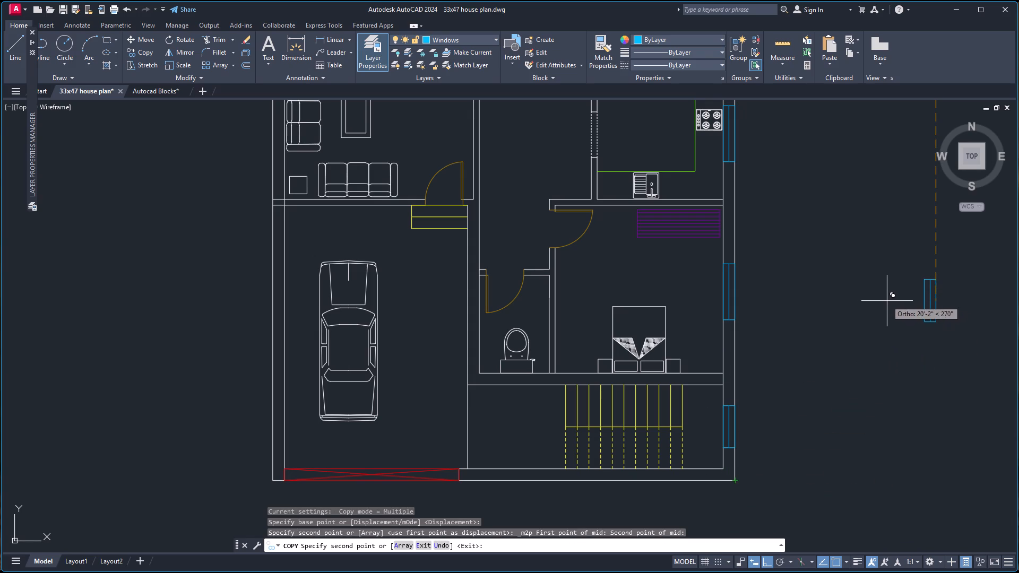
key("Escape")
Shorten the spare vertical window further by stretching its north end another 1' southward.
scroll(891, 256, "down", 2)
scroll(887, 138, "up", 2)
scroll(910, 203, "down", 4)
scroll(932, 199, "up", 4)
scroll(858, 254, "up", 1)
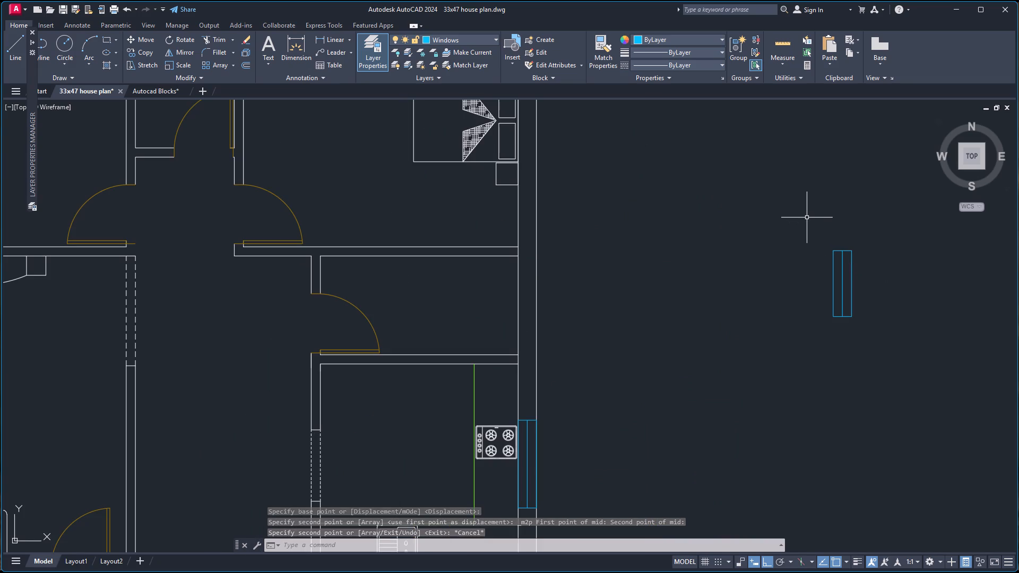
key("s")
key("Return")
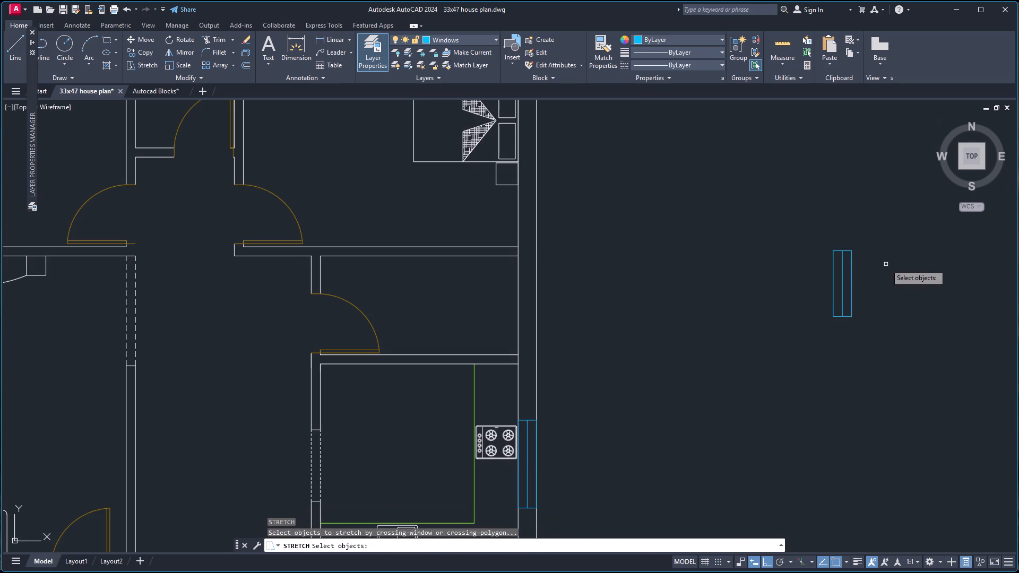
left_click(879, 233)
left_click(810, 270)
key("Return")
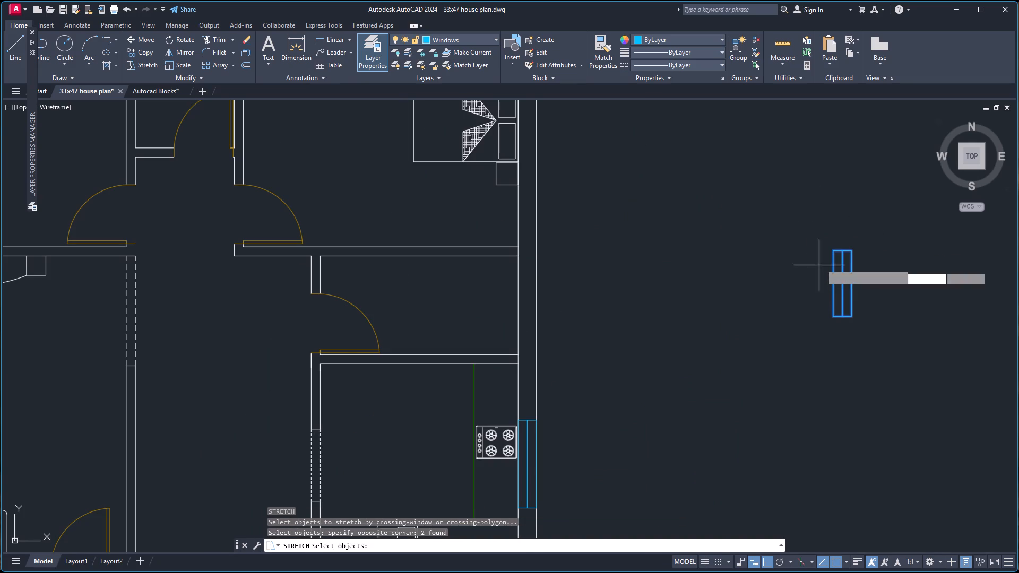
left_click(851, 252)
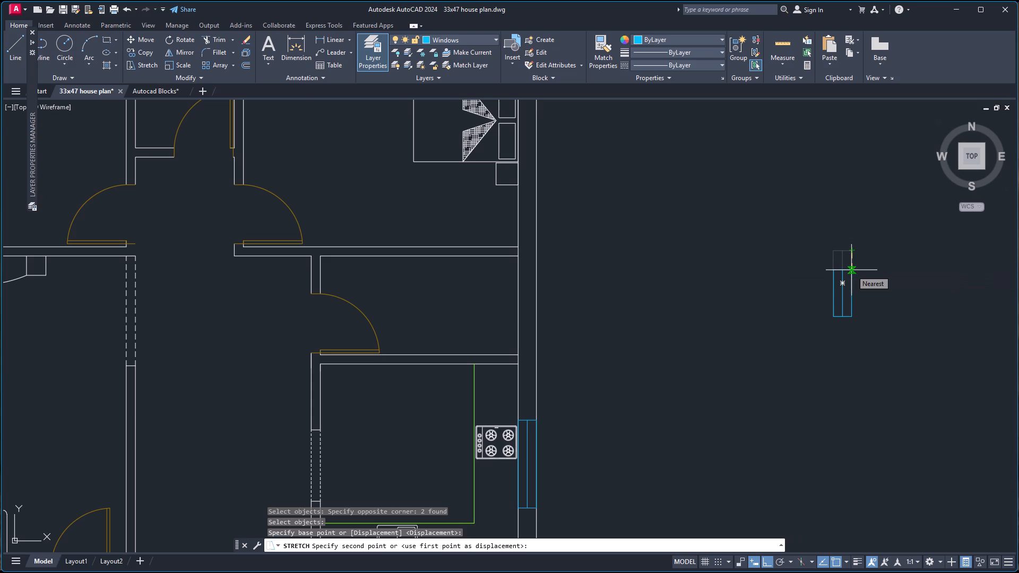
key("1")
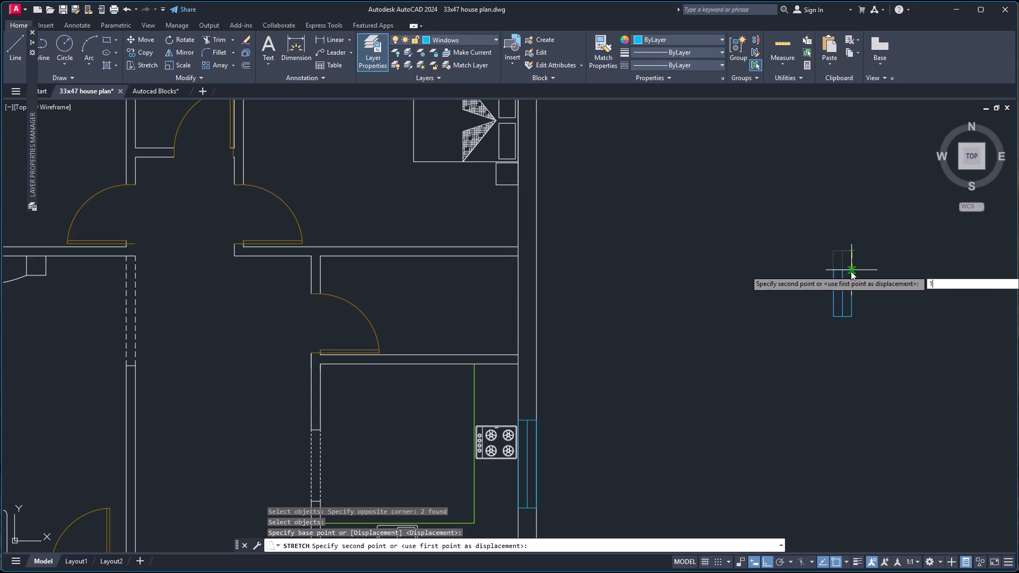
key("apostrophe")
key("Return")
Copy the shortened spare window into the east wall of the small room north of the kitchen, midway between that room's north and south walls.
left_click(822, 258)
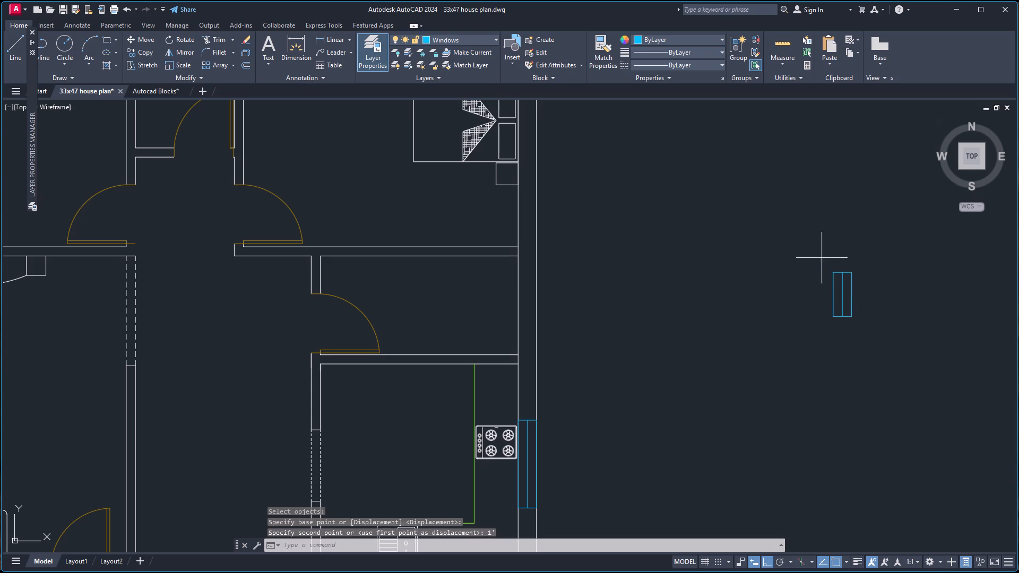
left_click(881, 323)
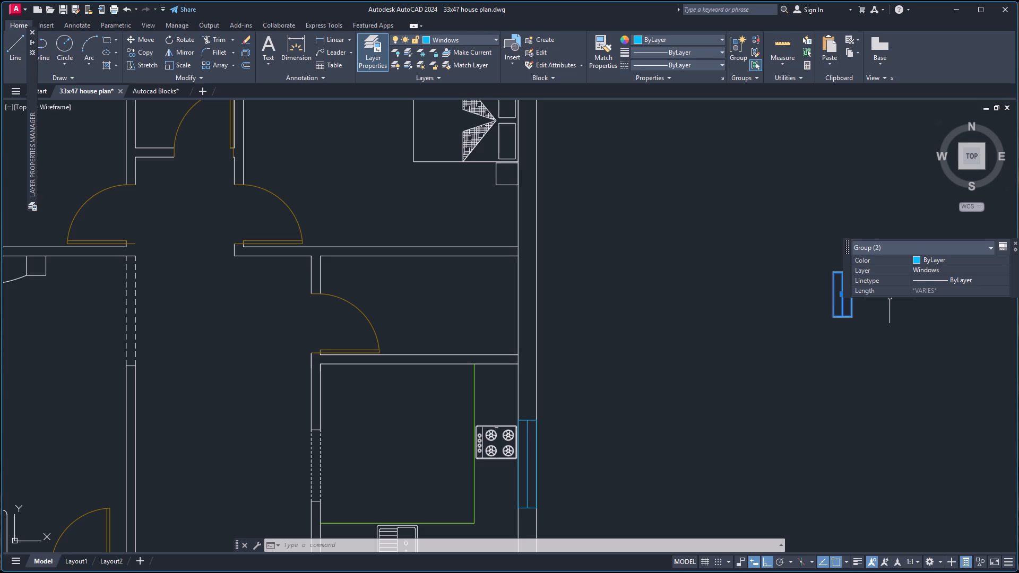
type("co")
key("Return")
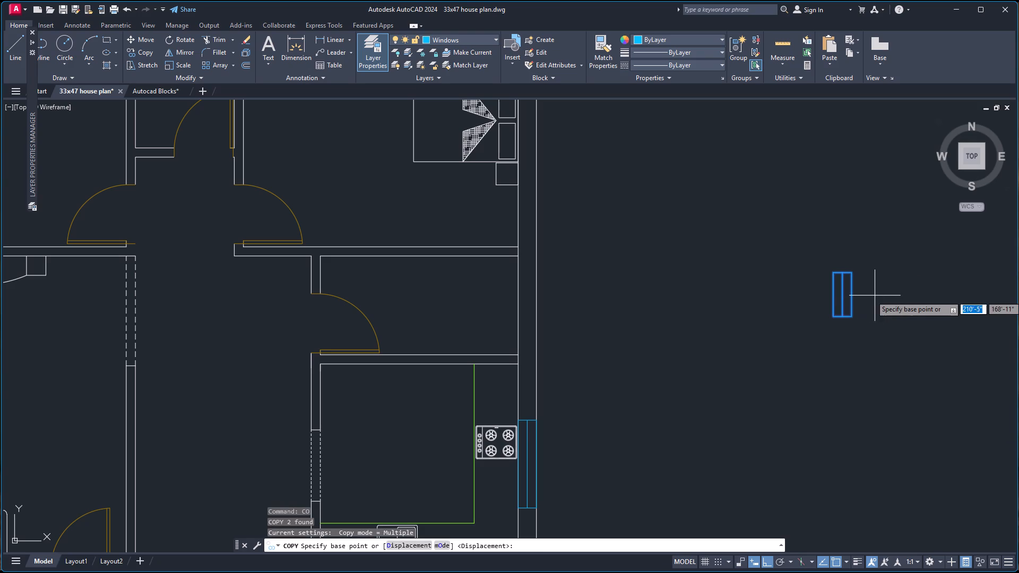
left_click(851, 293)
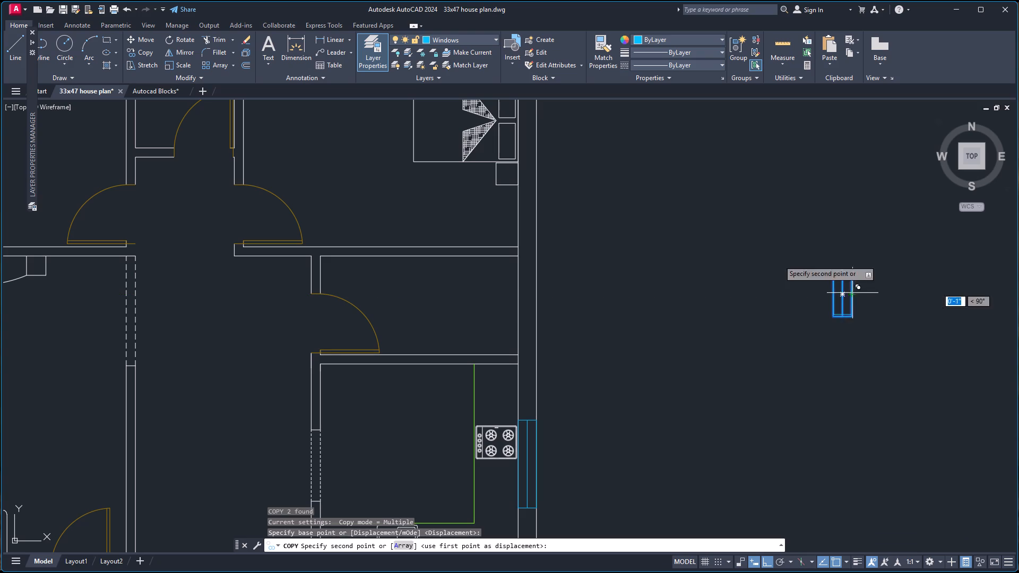
scroll(636, 221, "down", 3)
scroll(625, 209, "up", 2)
scroll(597, 300, "down", 2)
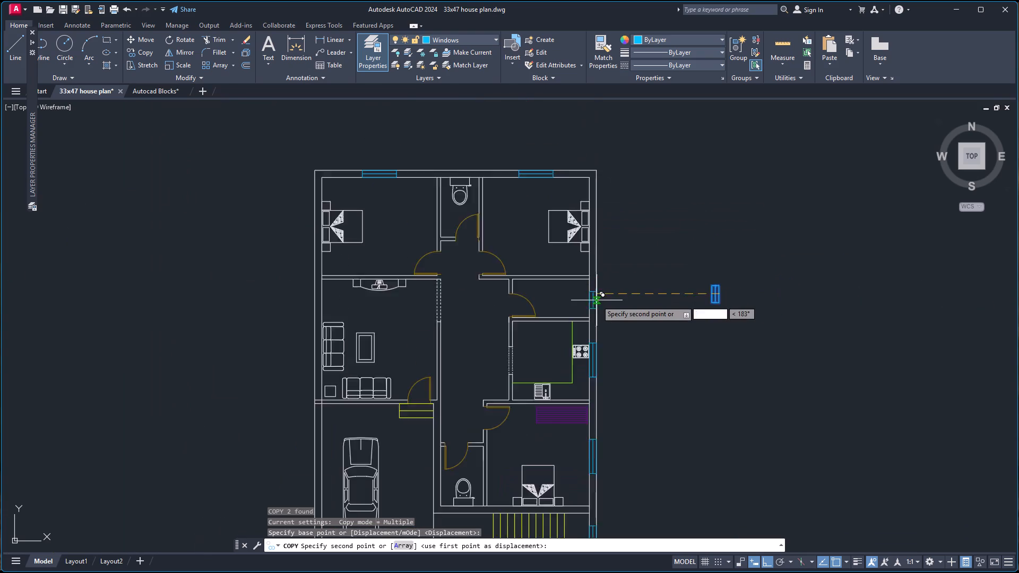
scroll(598, 299, "up", 2)
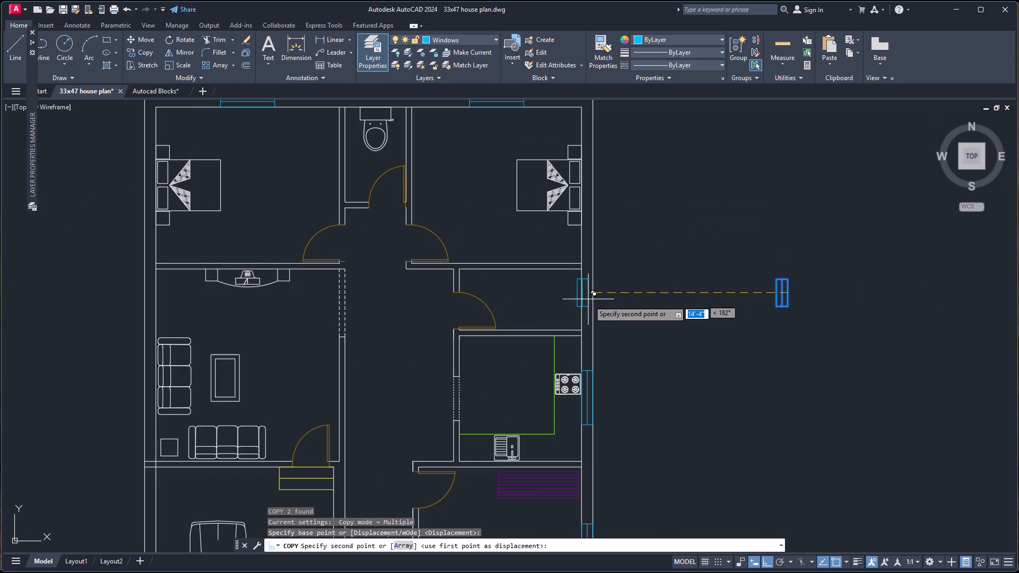
right_click(609, 303)
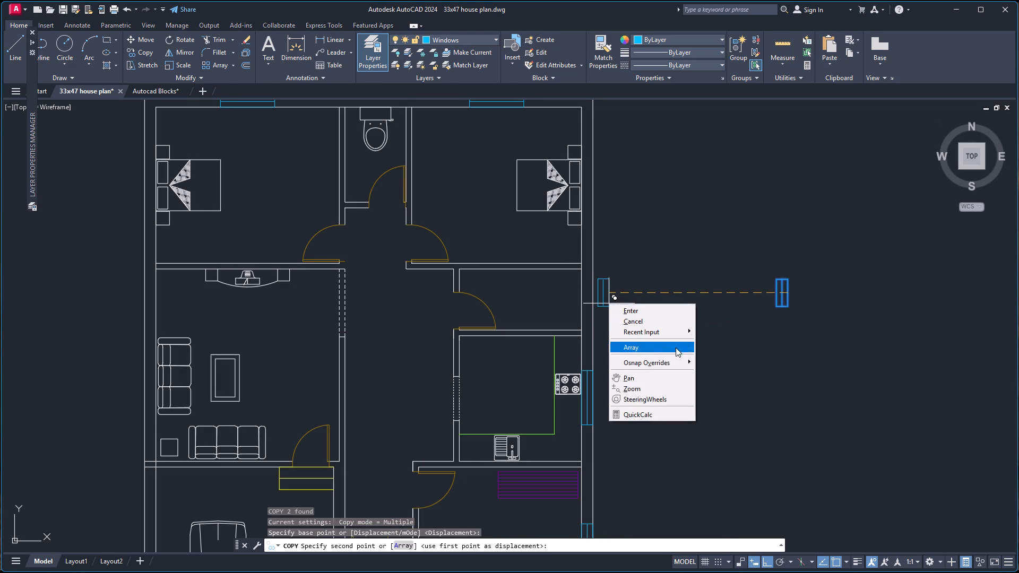
left_click(673, 360)
left_click(726, 144)
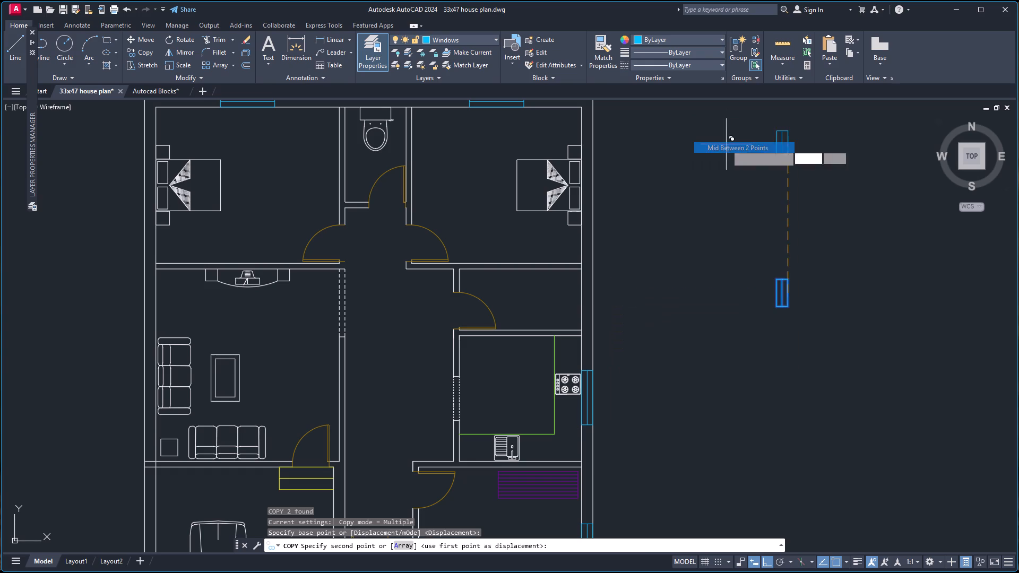
left_click(592, 263)
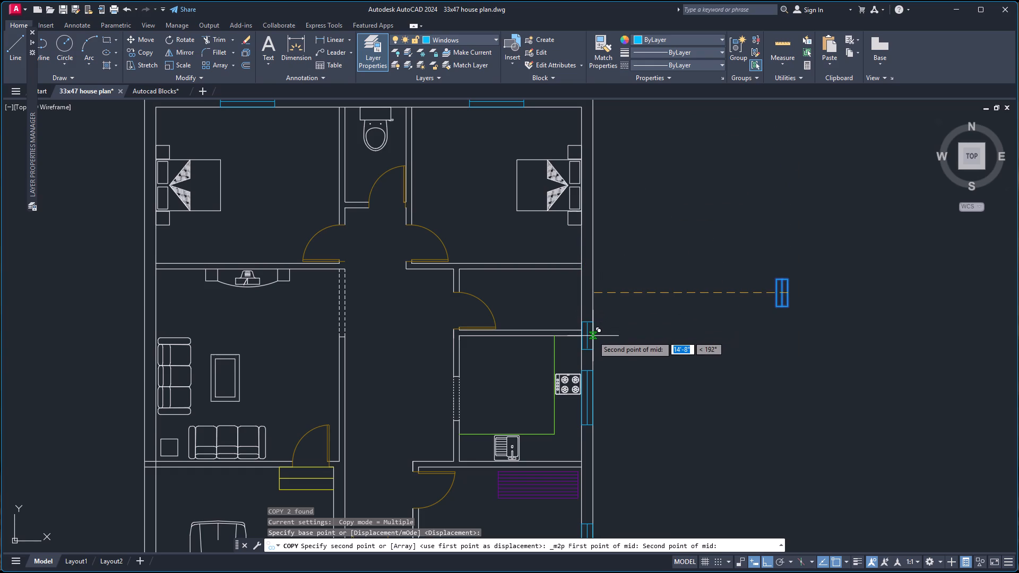
left_click(593, 336)
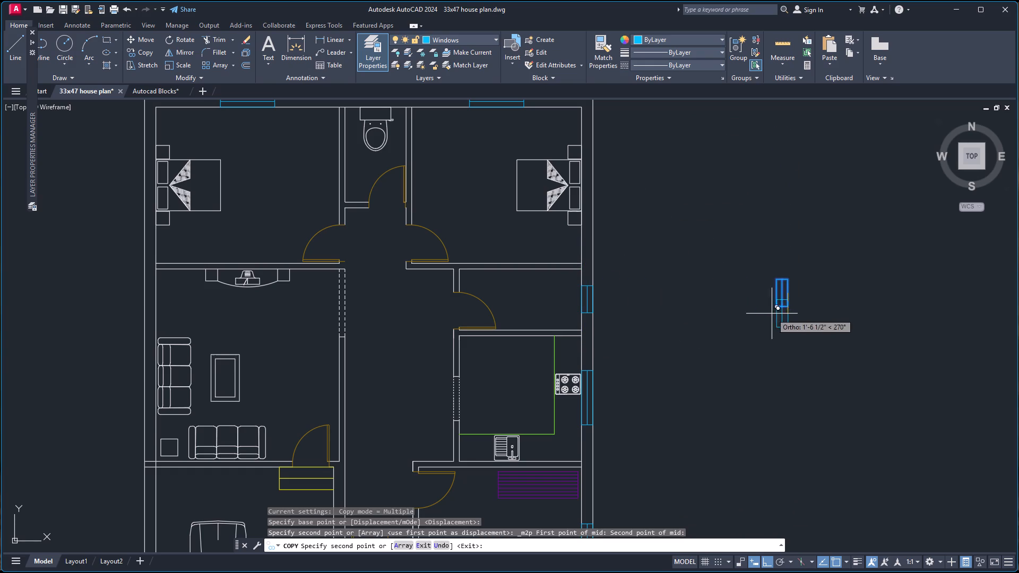
key("Escape")
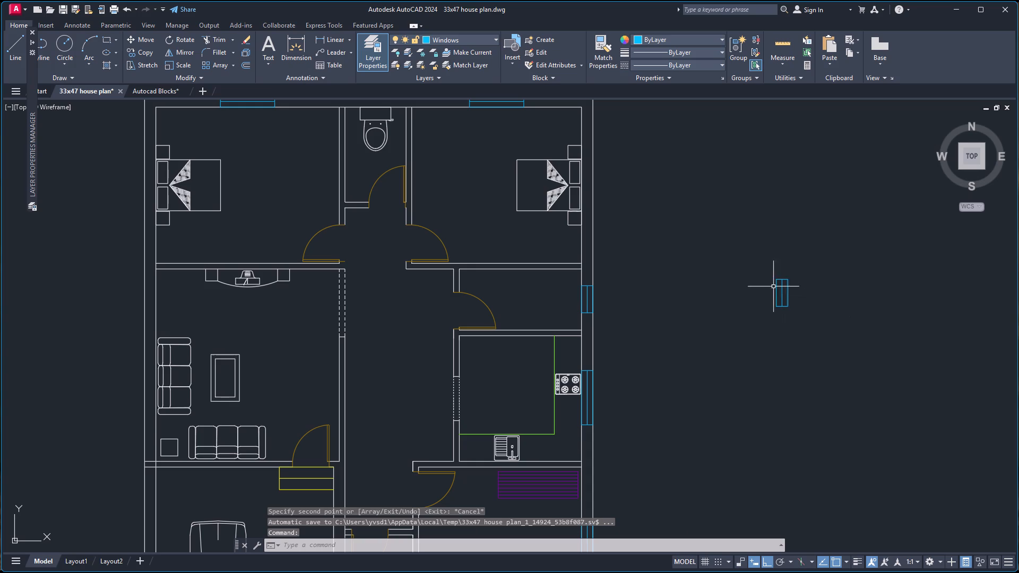
Rotate the spare window a quarter turn about the midpoint of its west side so it lies horizontally.
left_click(758, 264)
left_click(819, 333)
type("ro")
key("Return")
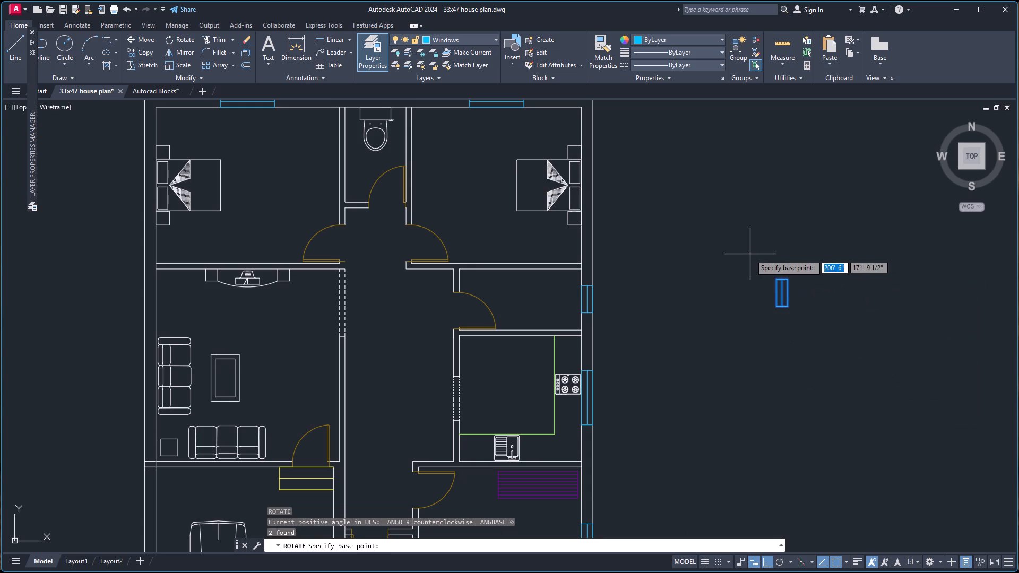
left_click(776, 294)
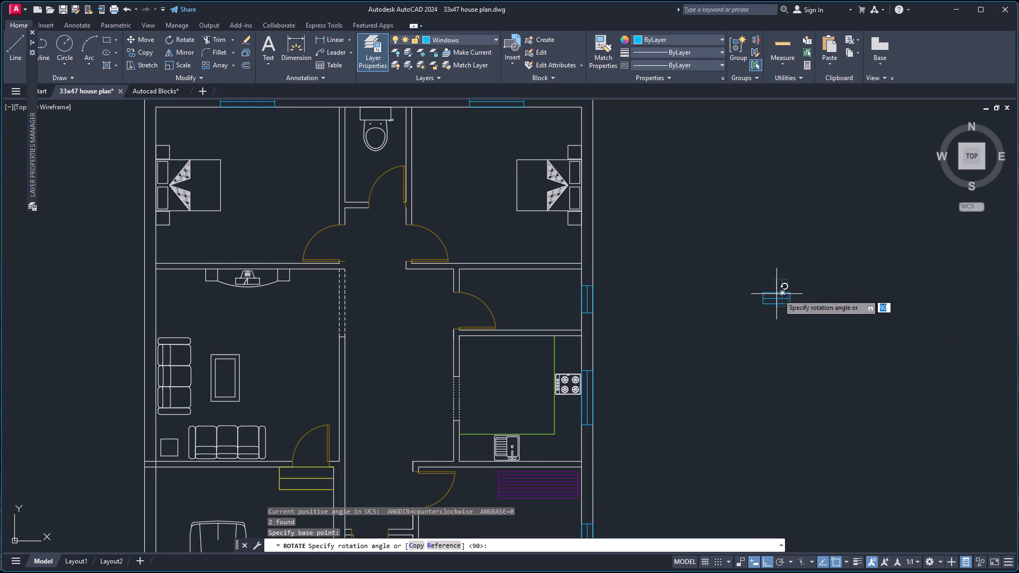
left_click(807, 367)
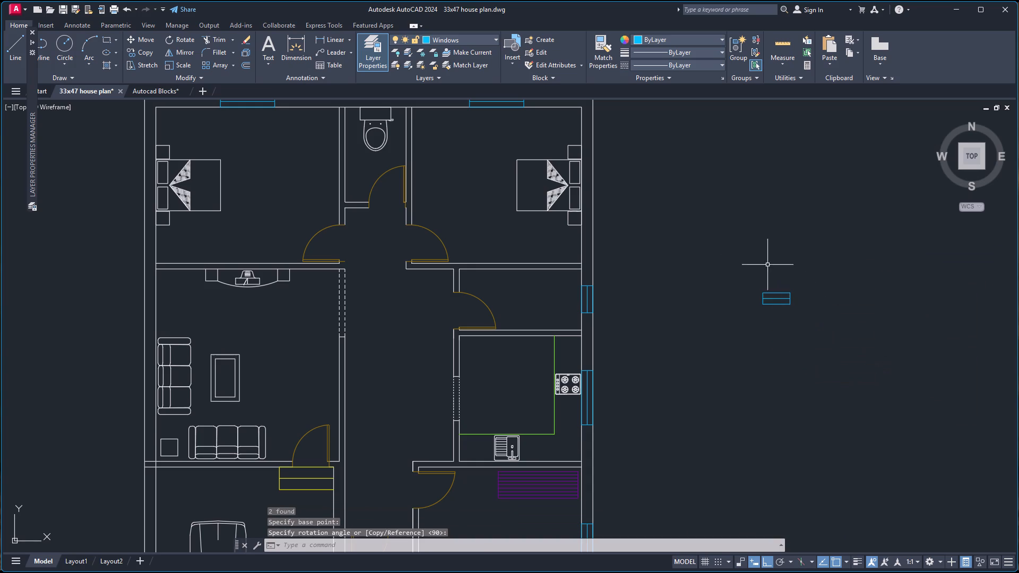
Copy the horizontal spare window into the north bathroom's outer north wall, midway between the bathroom's west and east walls.
left_click(750, 276)
left_click(827, 336)
key("c")
key("o")
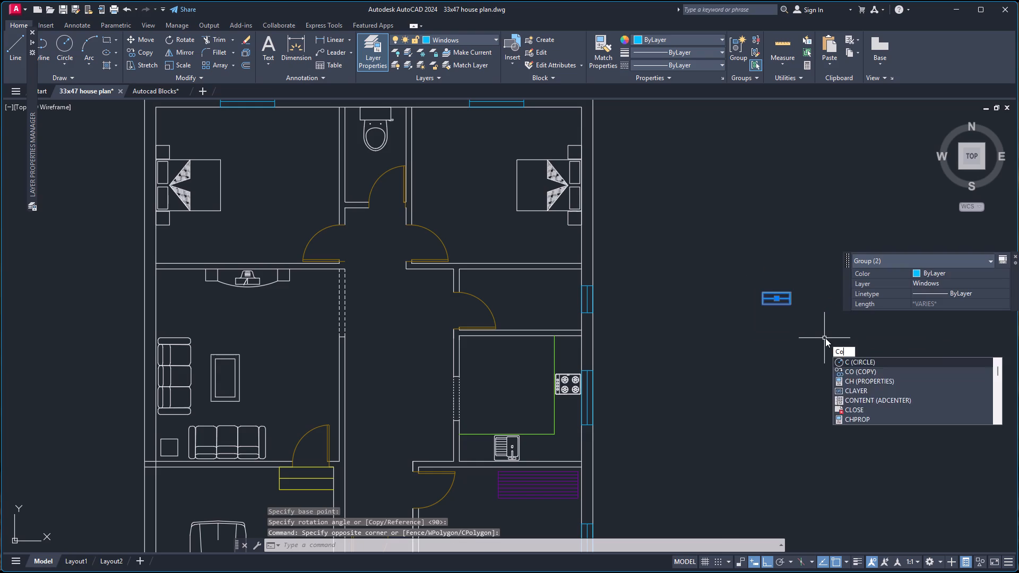
key("Return")
left_click(774, 305)
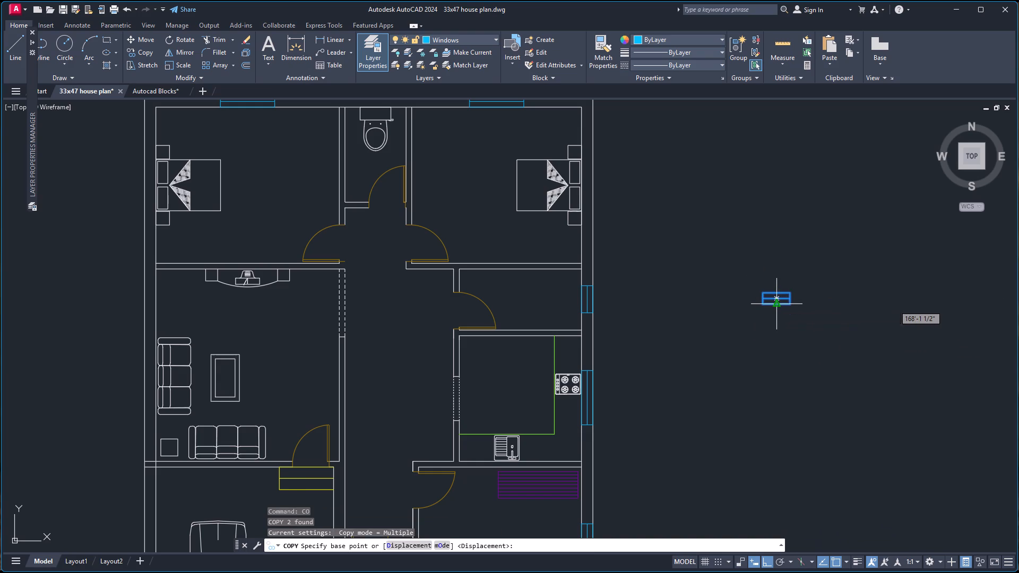
scroll(613, 254, "down", 3)
scroll(524, 214, "up", 4)
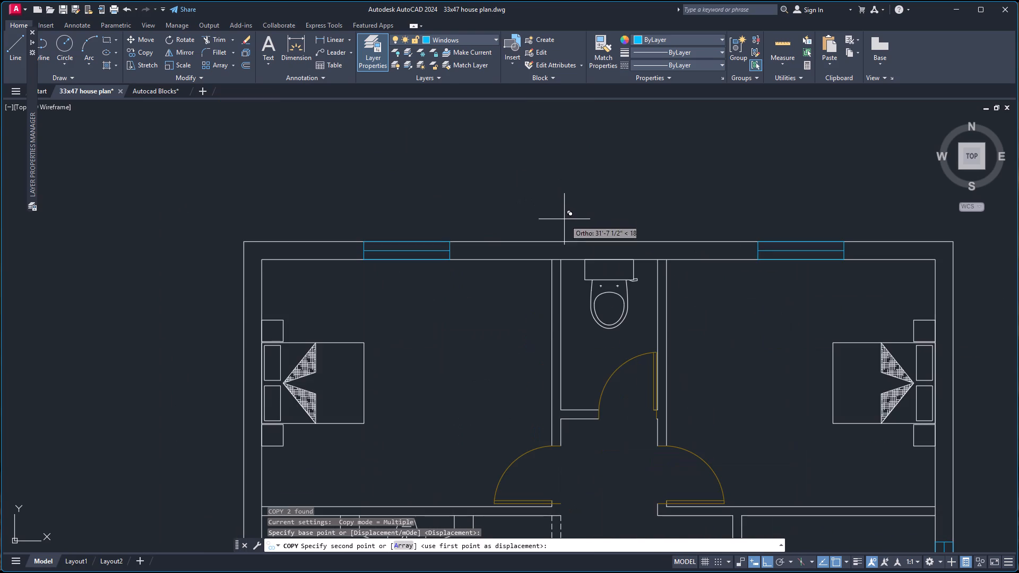
right_click(596, 257)
left_click(653, 326)
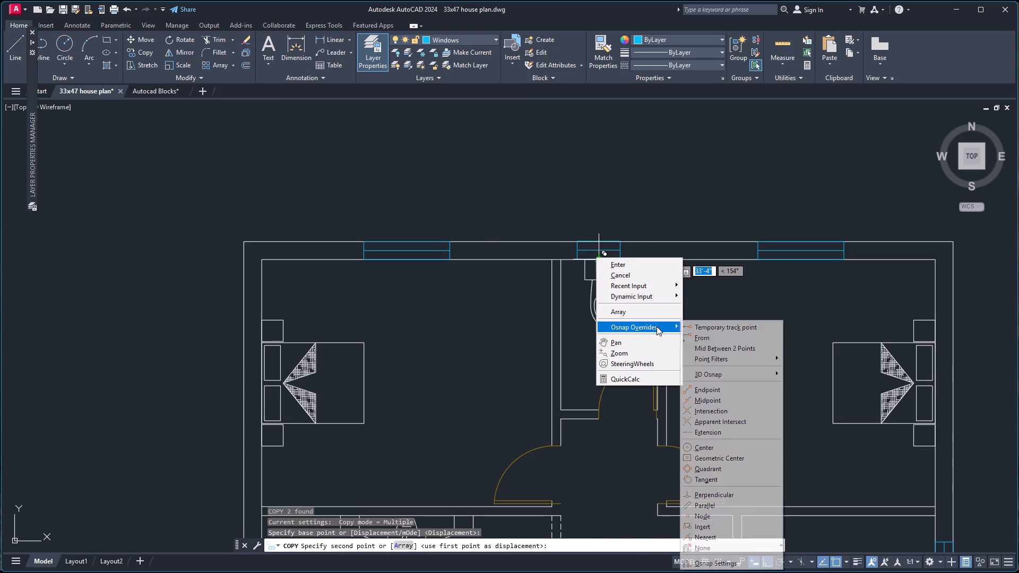
left_click(728, 345)
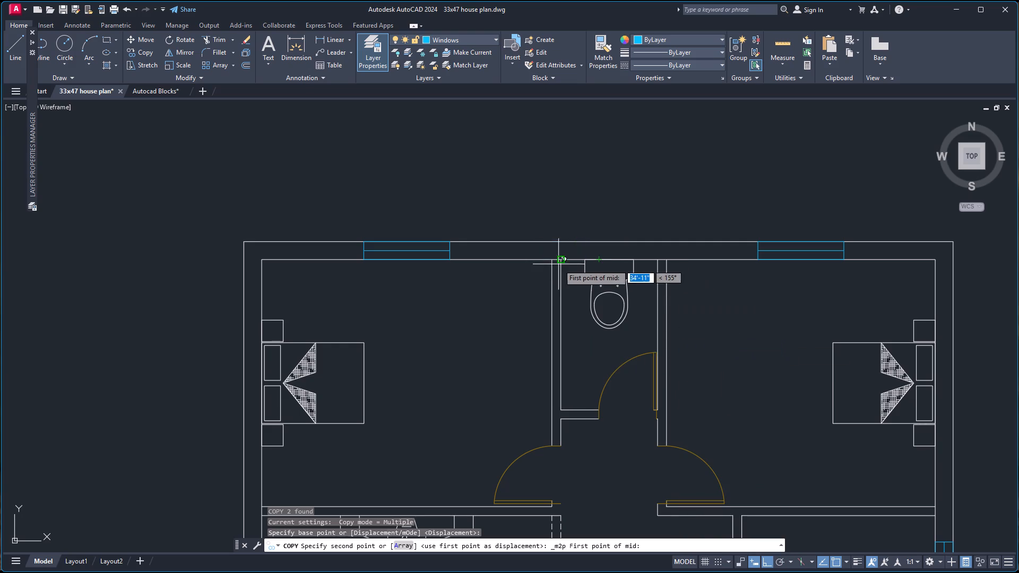
left_click(560, 257)
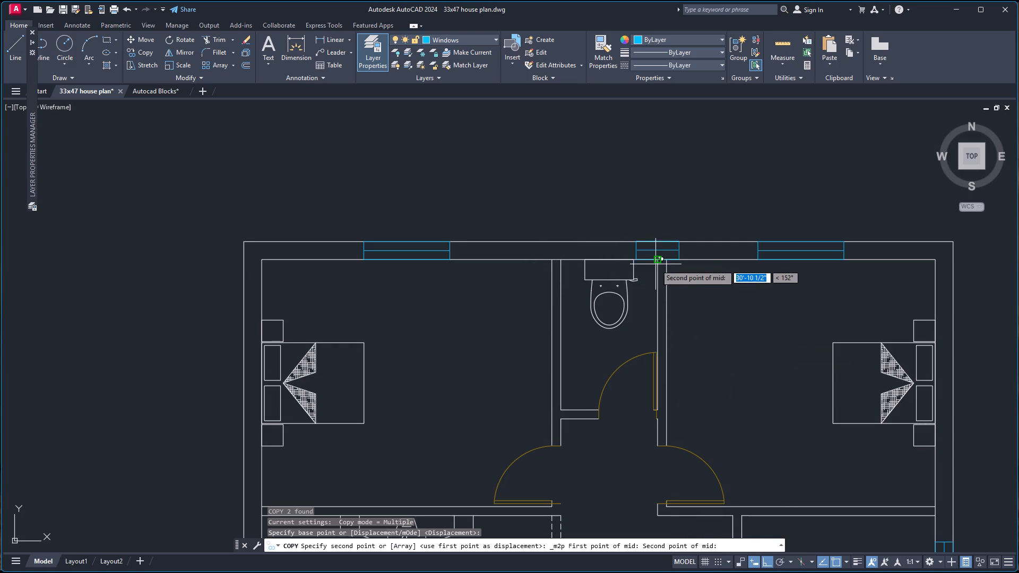
left_click(656, 261)
Copy the horizontal shortened window into the south bathroom's south wall, roughly midway between the bathroom's side walls.
scroll(665, 305, "down", 6)
scroll(661, 407, "up", 6)
right_click(676, 385)
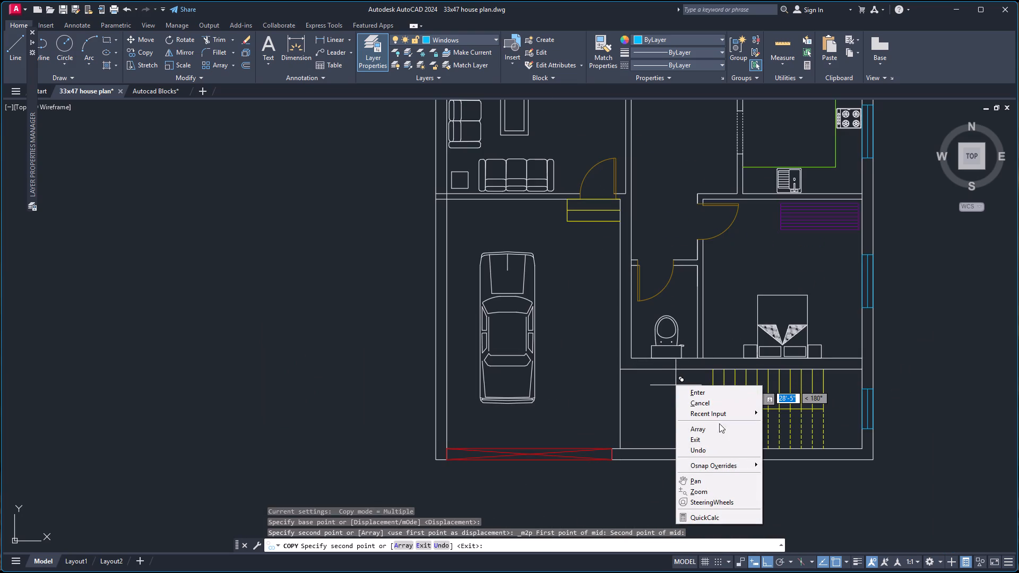
left_click(722, 461)
left_click(806, 252)
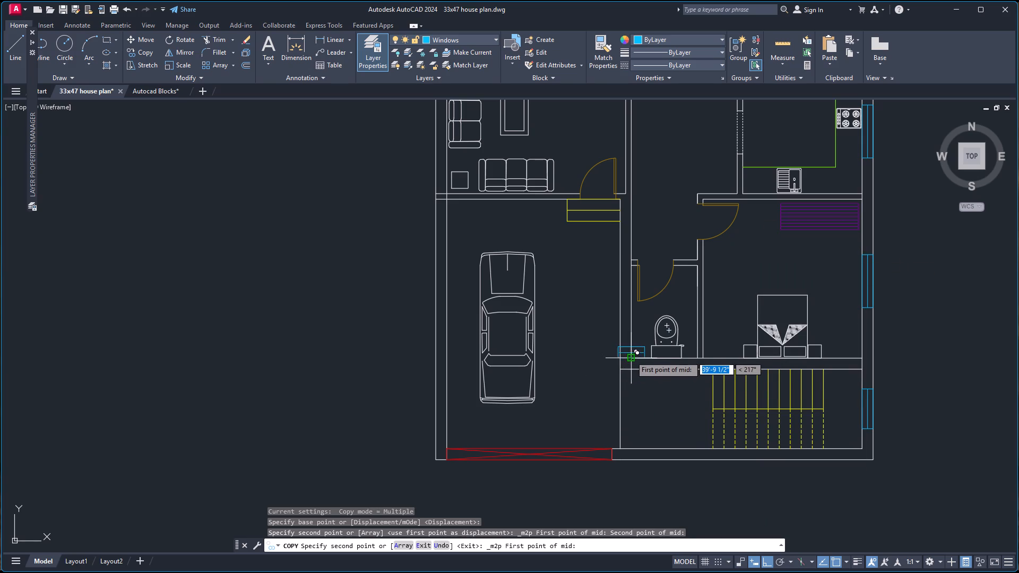
left_click(623, 369)
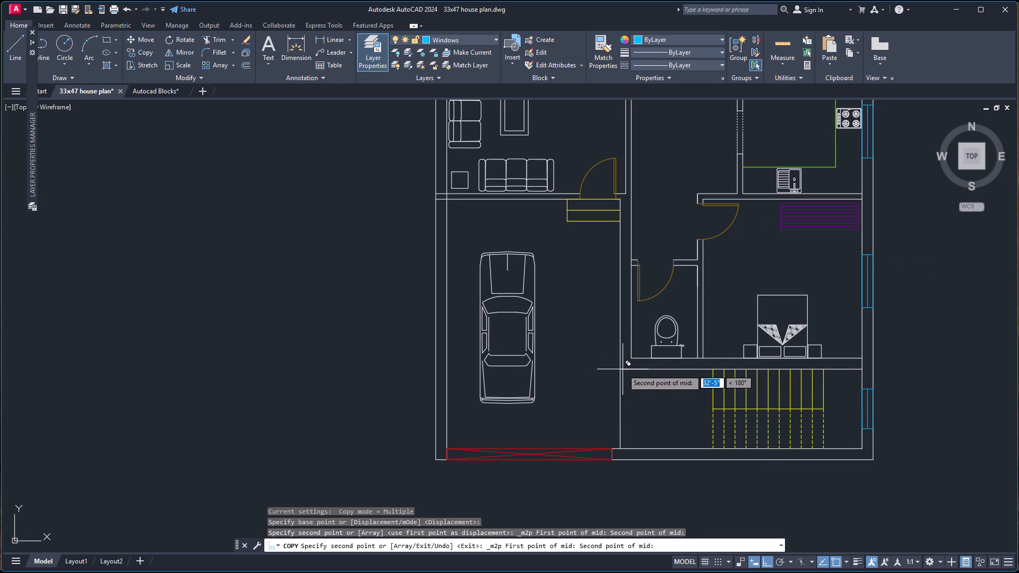
left_click(703, 371)
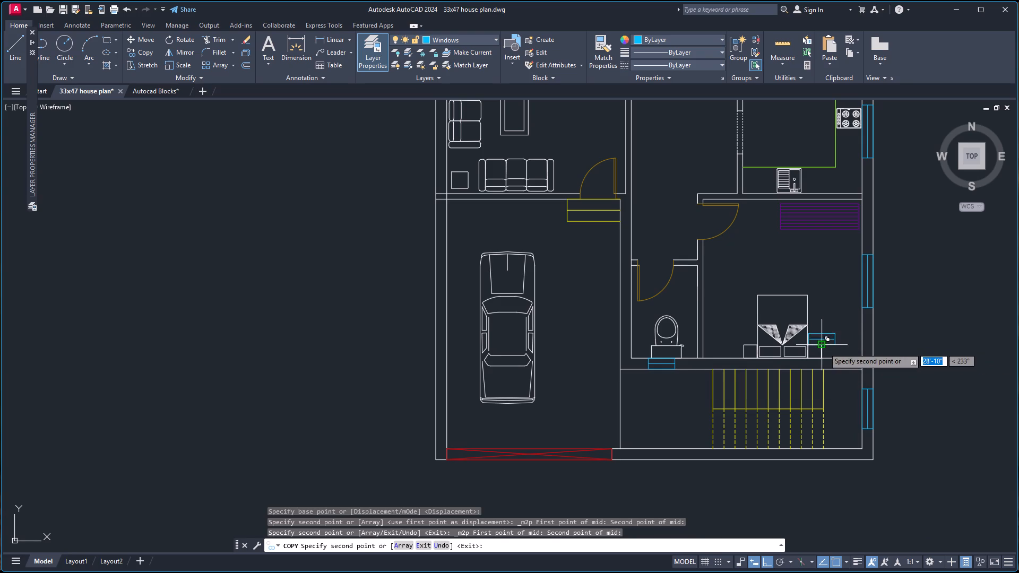
key("Escape")
Move the south bathroom's window about 4" east along its wall, centring it behind the toilet.
left_click(674, 366)
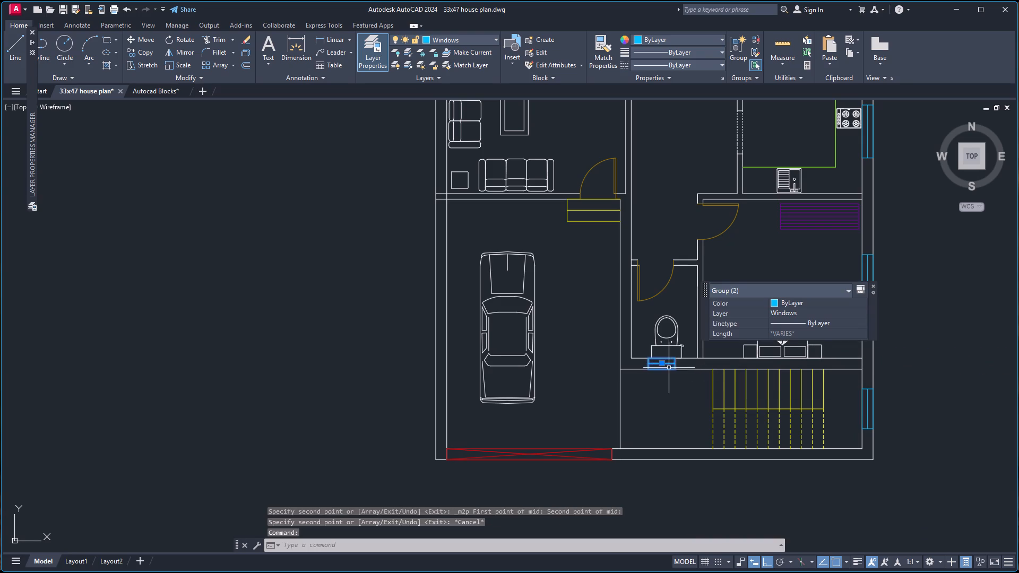
left_click(661, 363)
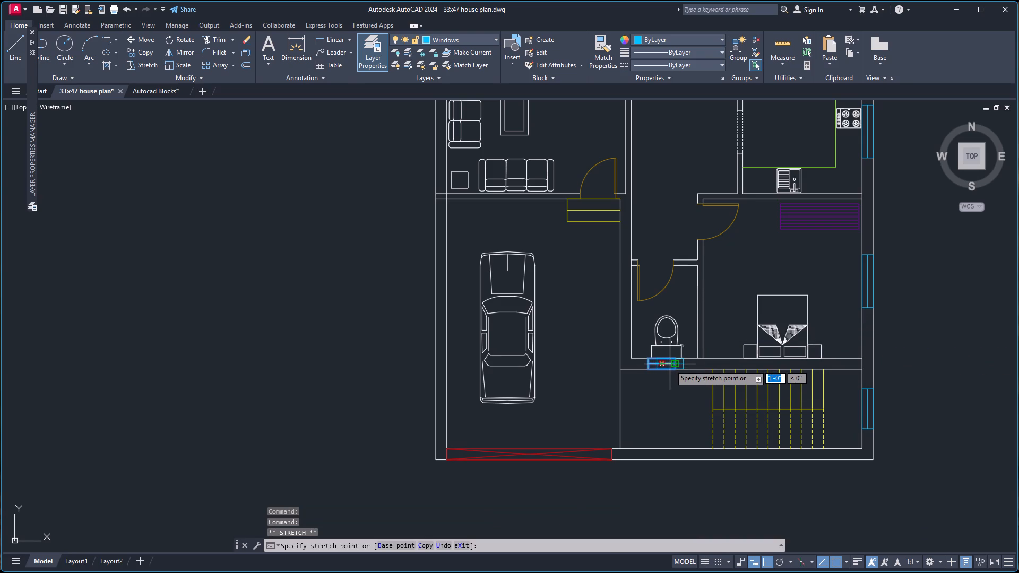
scroll(670, 364, "up", 4)
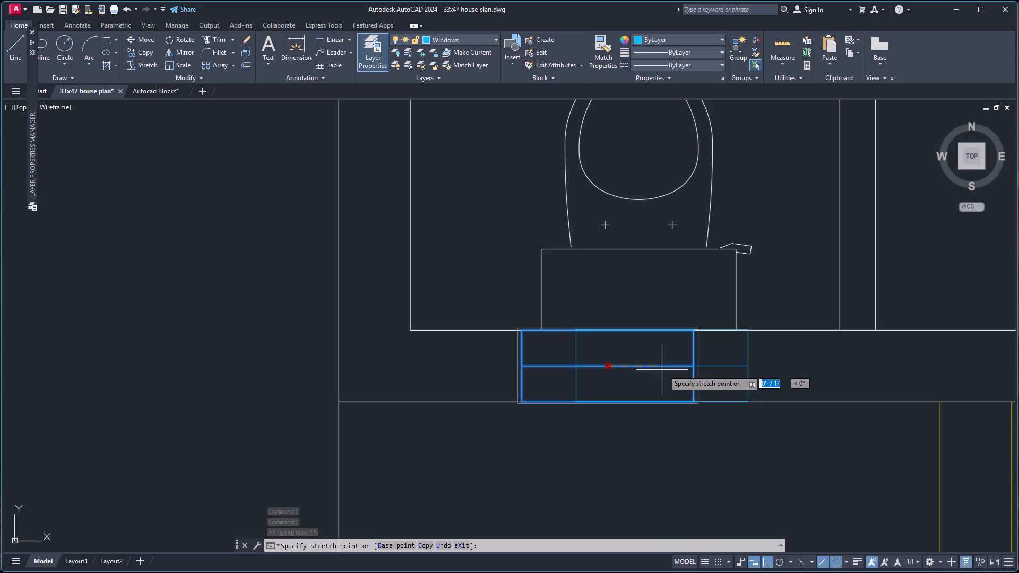
left_click(637, 375)
key("Escape")
key("Escape")
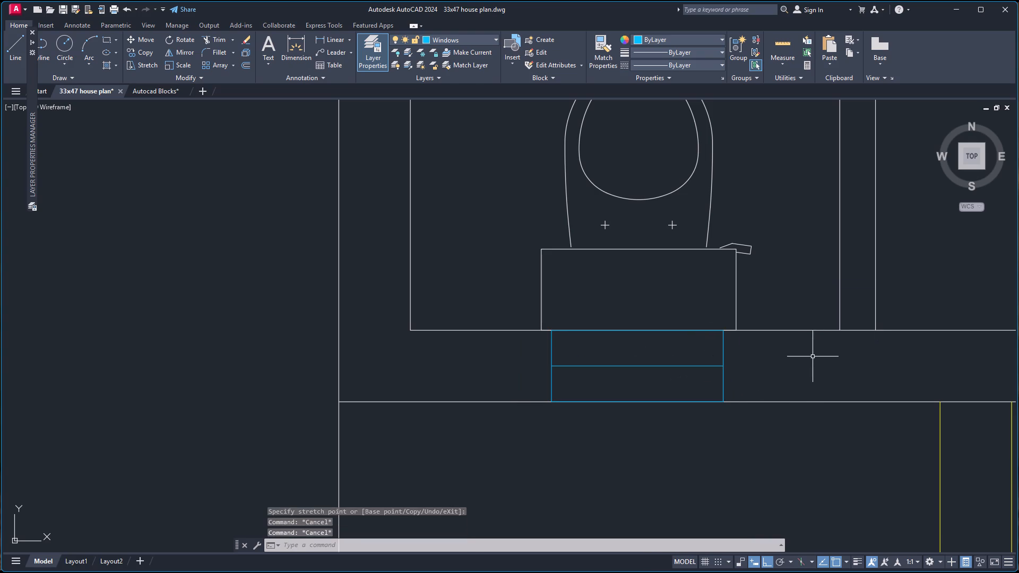
Delete the spare horizontal window lying outside the plan, east of the house.
scroll(821, 354, "down", 2)
scroll(885, 354, "down", 2)
scroll(922, 323, "down", 4)
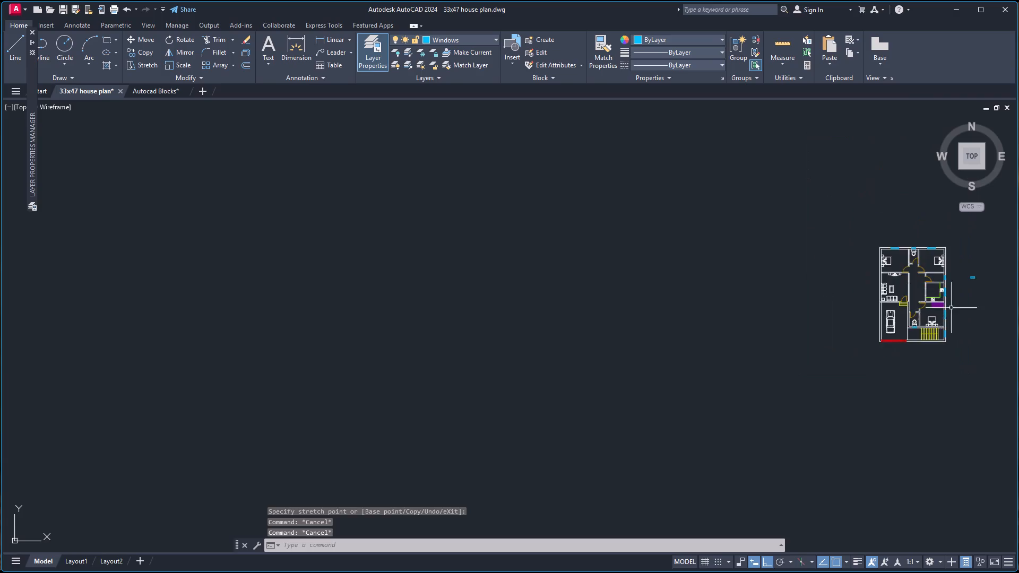
scroll(975, 290, "up", 3)
left_click_drag(934, 221, 938, 219)
left_click(996, 277)
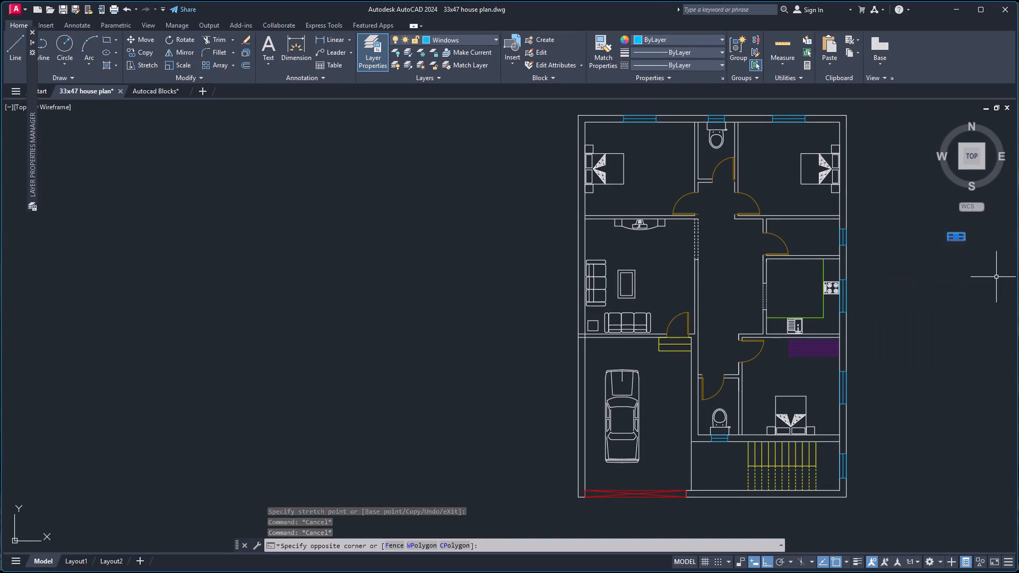
key("Delete")
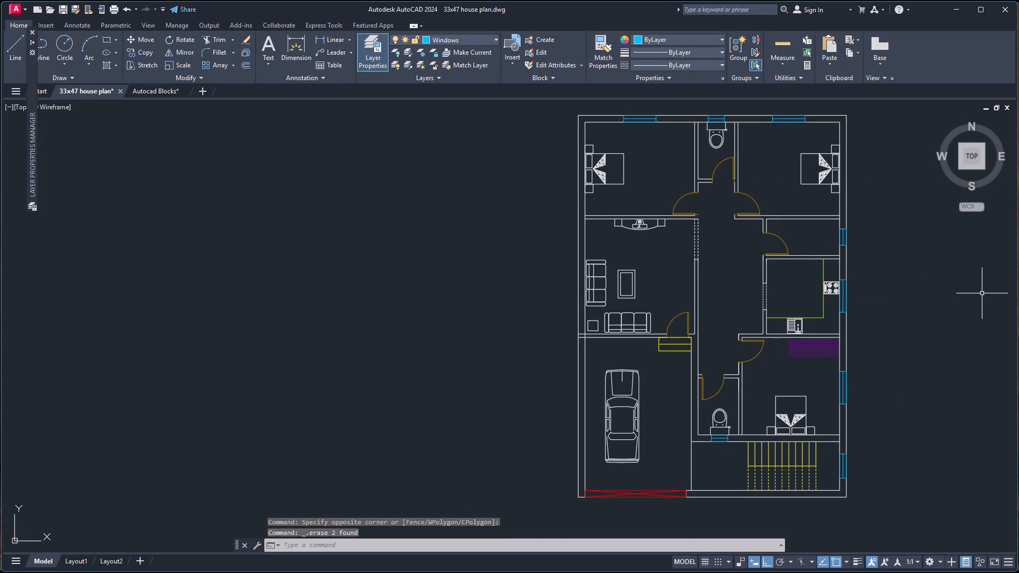
Copy the kitchen's east-wall window into the living room's west outer wall, midway between that room's north and south walls.
scroll(854, 293, "up", 2)
scroll(831, 292, "down", 1)
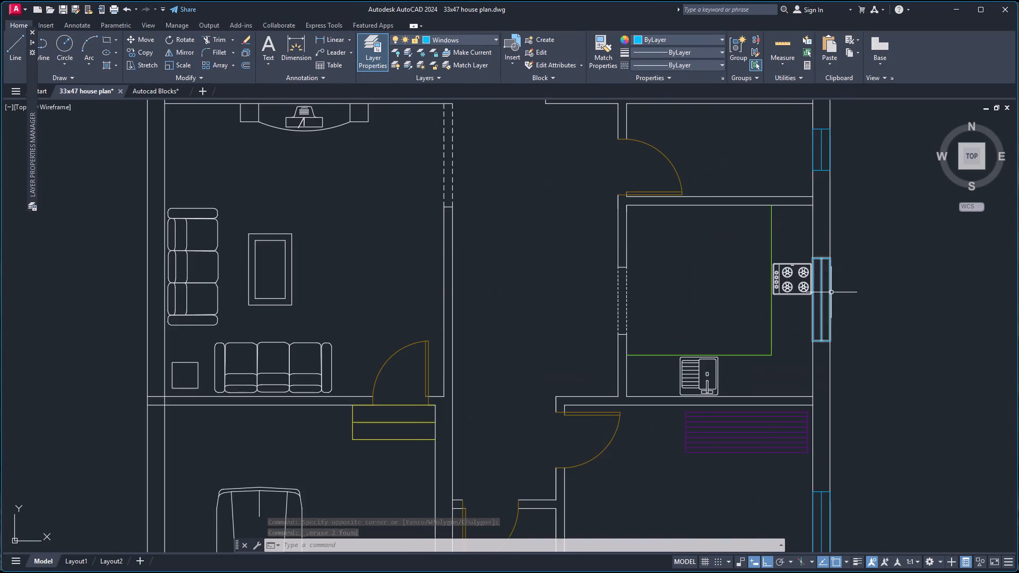
scroll(831, 292, "down", 1)
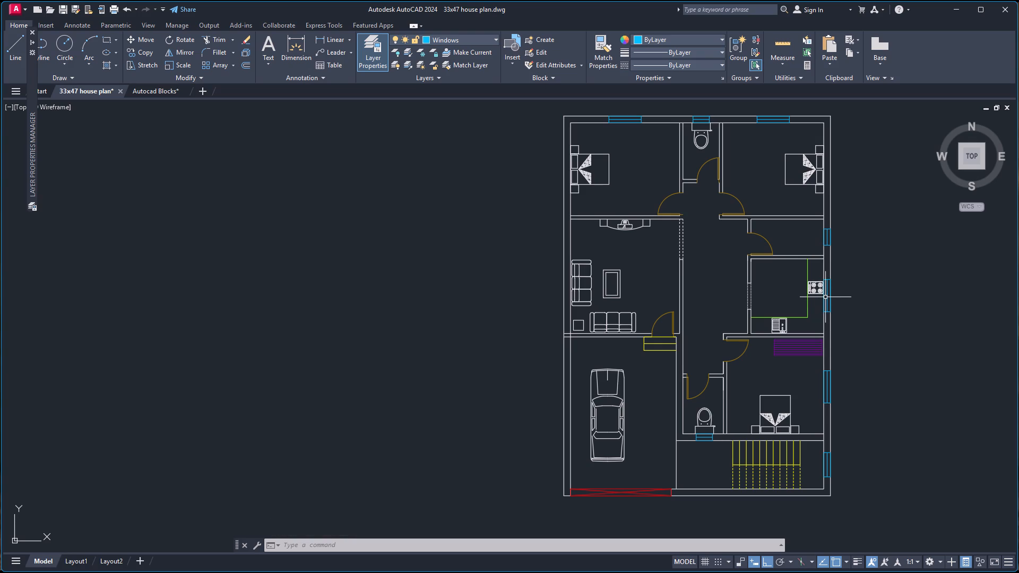
scroll(799, 299, "up", 2)
left_click(867, 300)
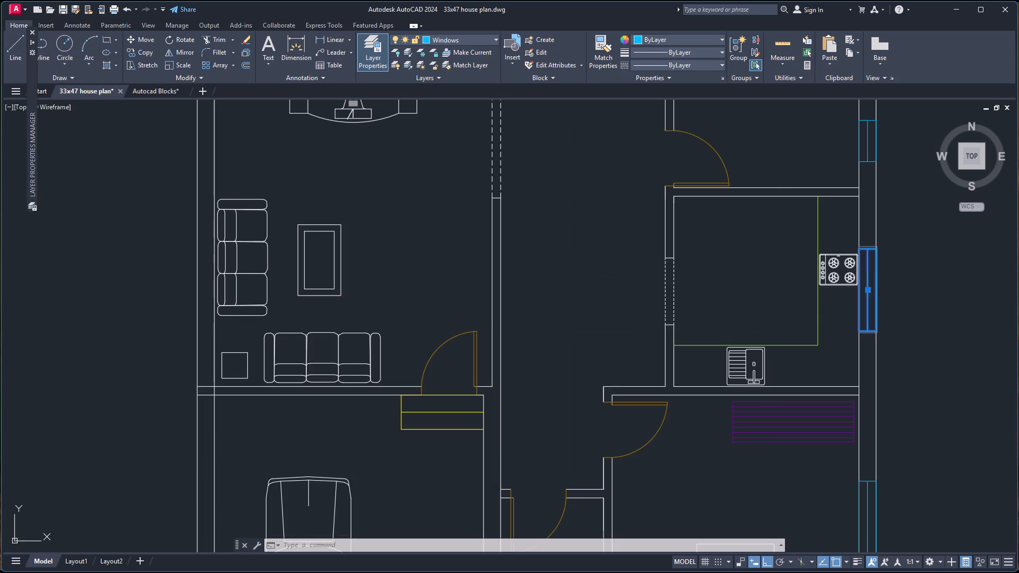
key("c")
key("o")
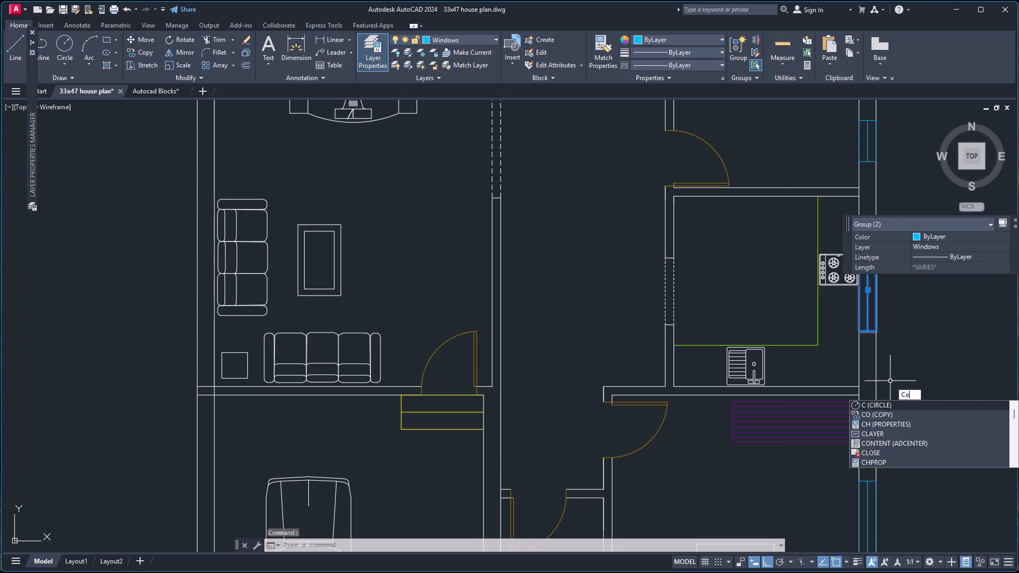
key("Return")
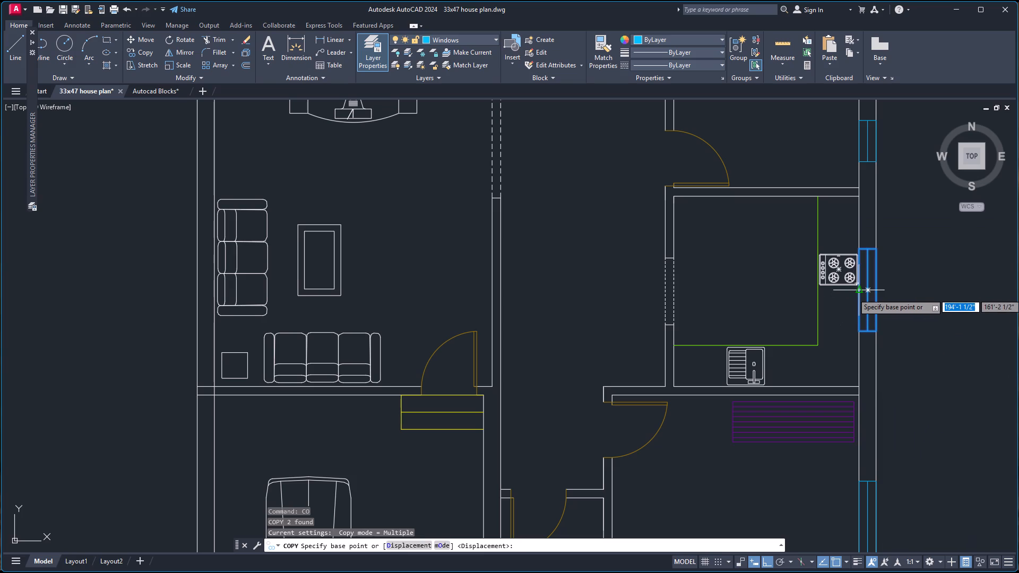
left_click(857, 293)
scroll(485, 307, "down", 4)
scroll(378, 276, "up", 2)
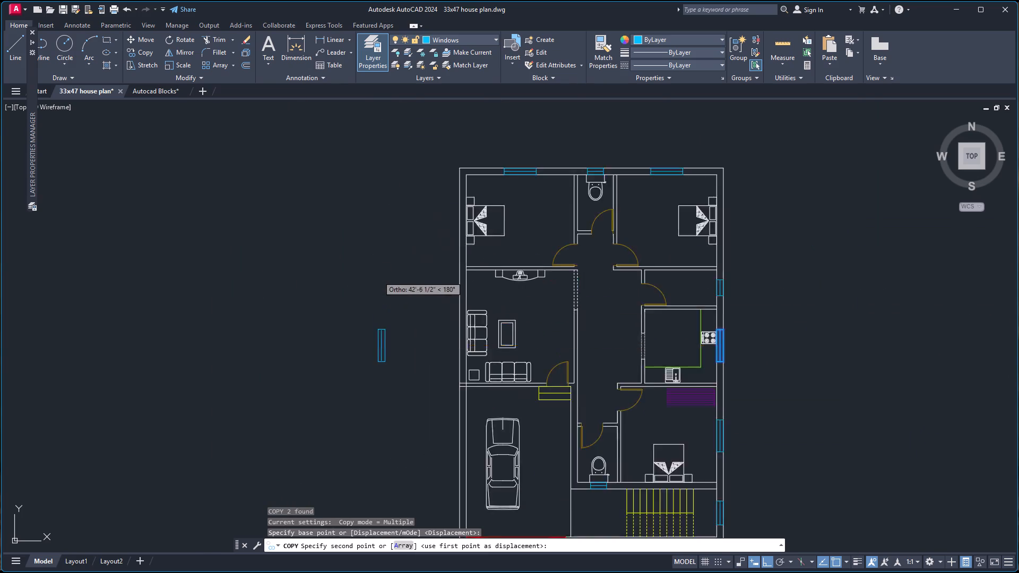
scroll(378, 277, "up", 1)
right_click(441, 312)
left_click(489, 374)
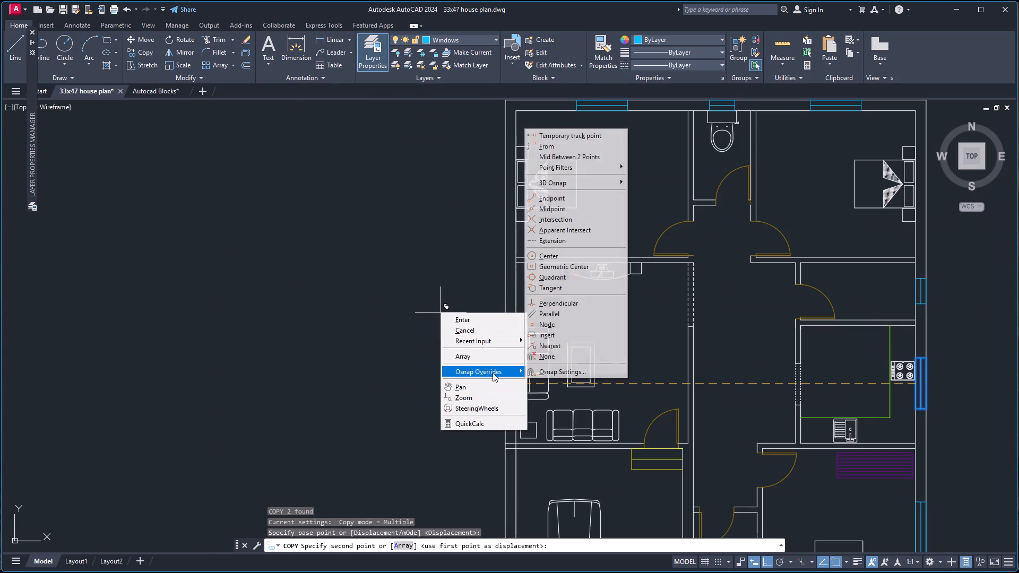
left_click(583, 159)
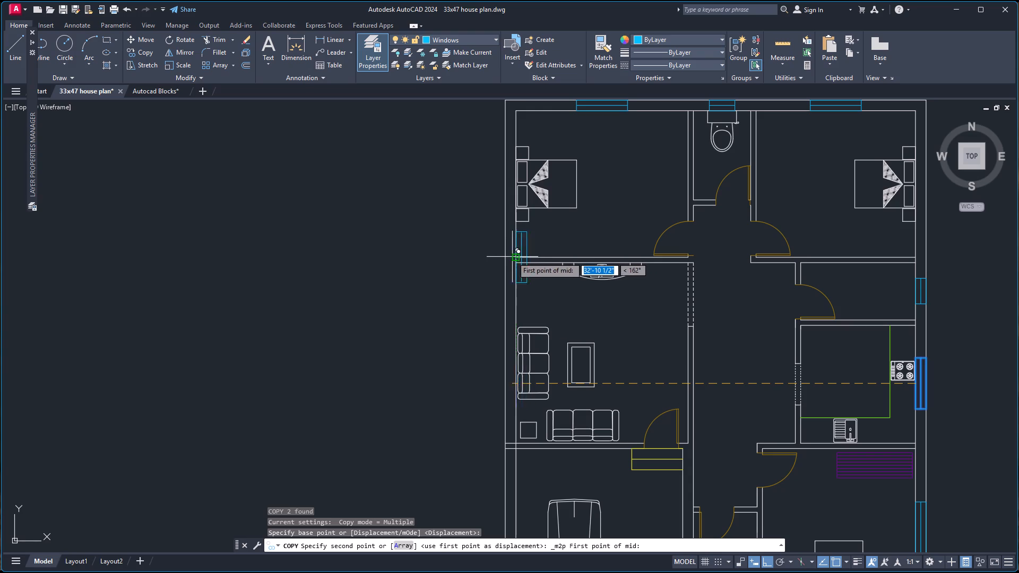
right_click(505, 258)
left_click(541, 329)
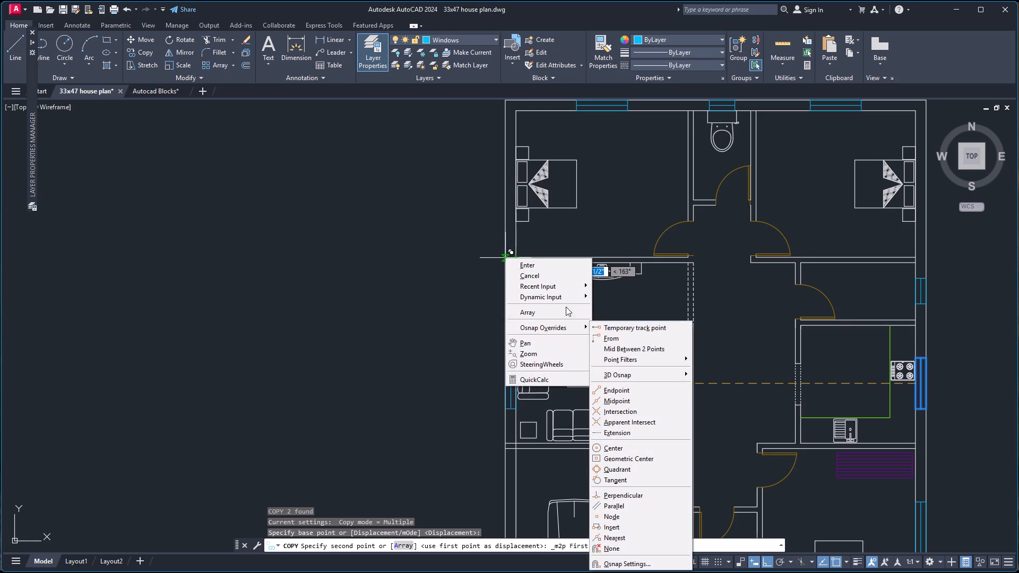
left_click(635, 349)
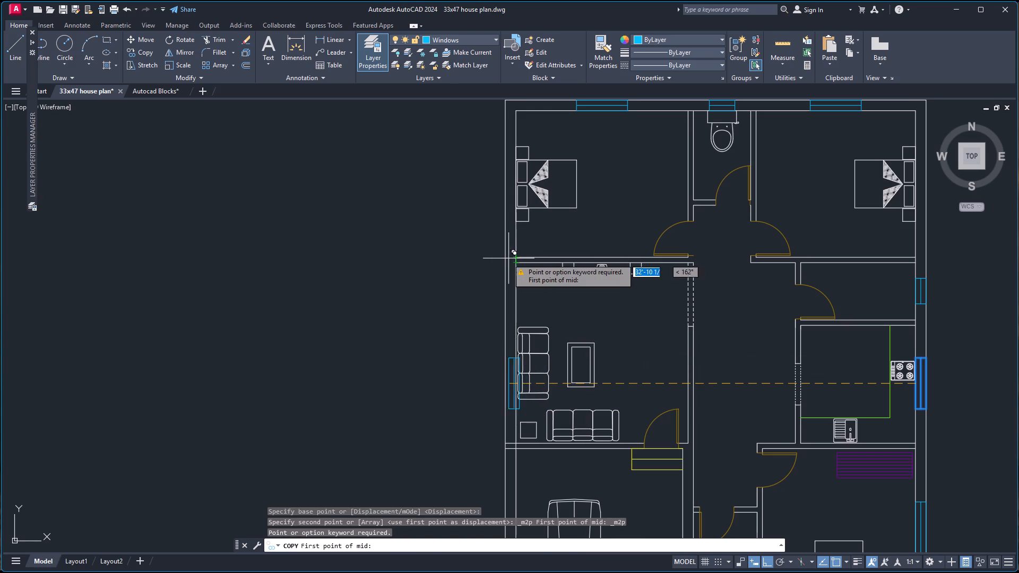
left_click(504, 258)
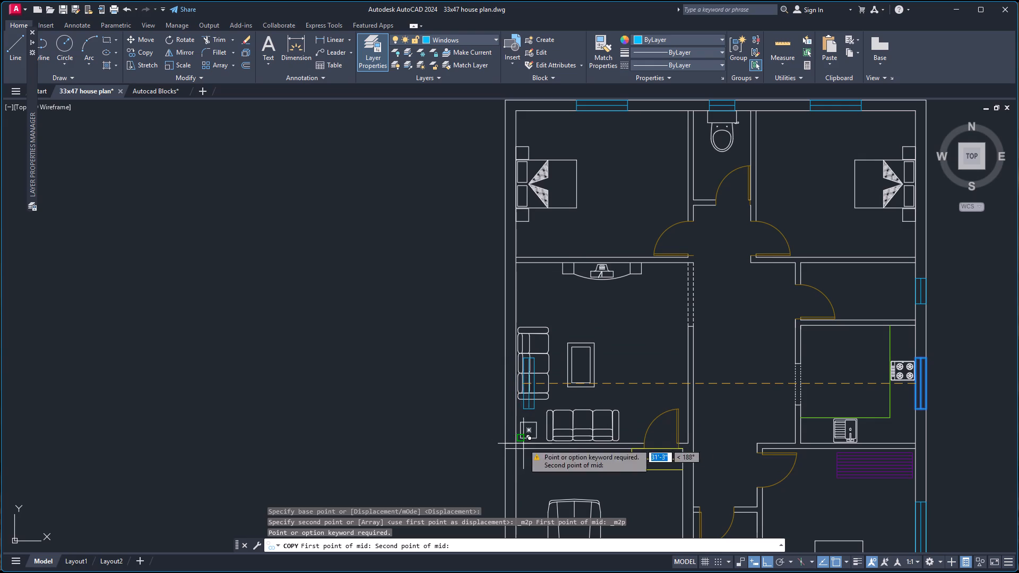
left_click(503, 450)
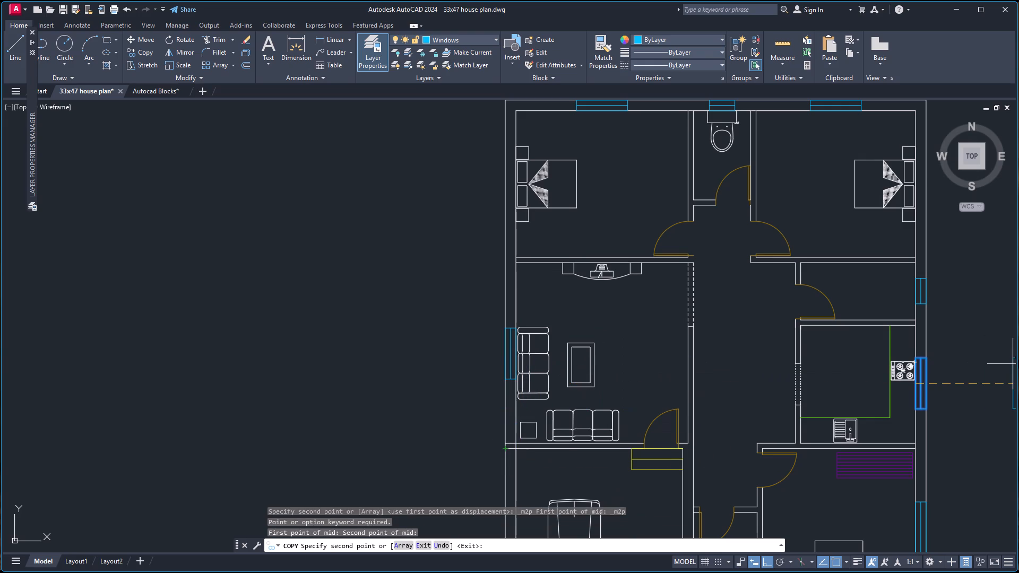
key("Escape")
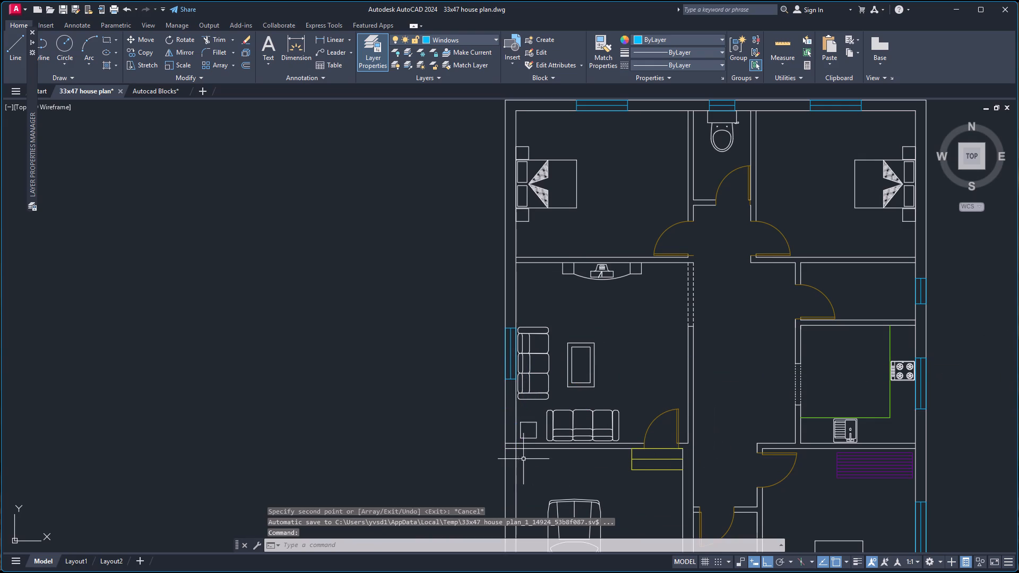
Trim the living room's south wall lines where they cross the thickness of the west outer wall.
type("tr")
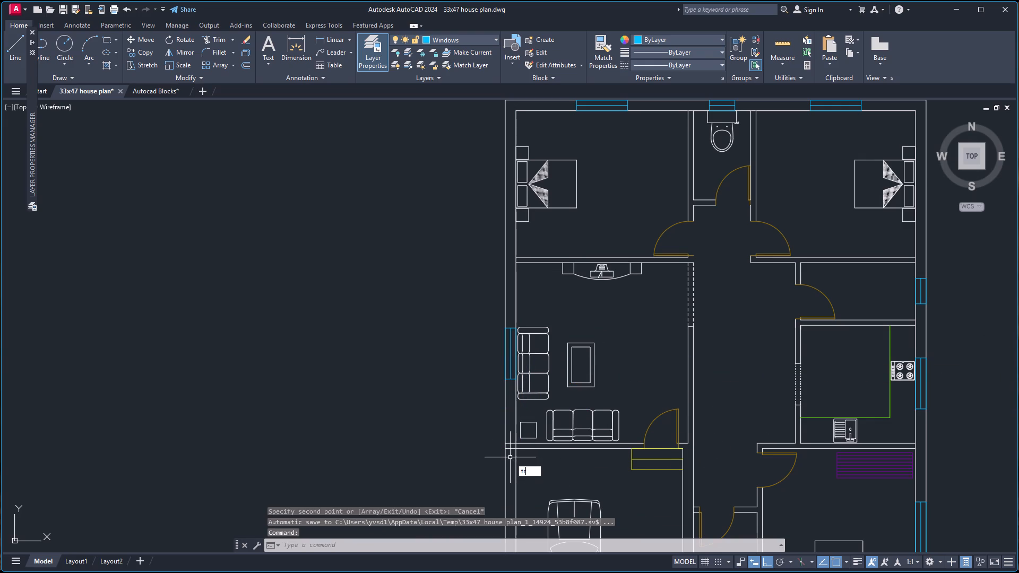
key("Return")
left_click(514, 453)
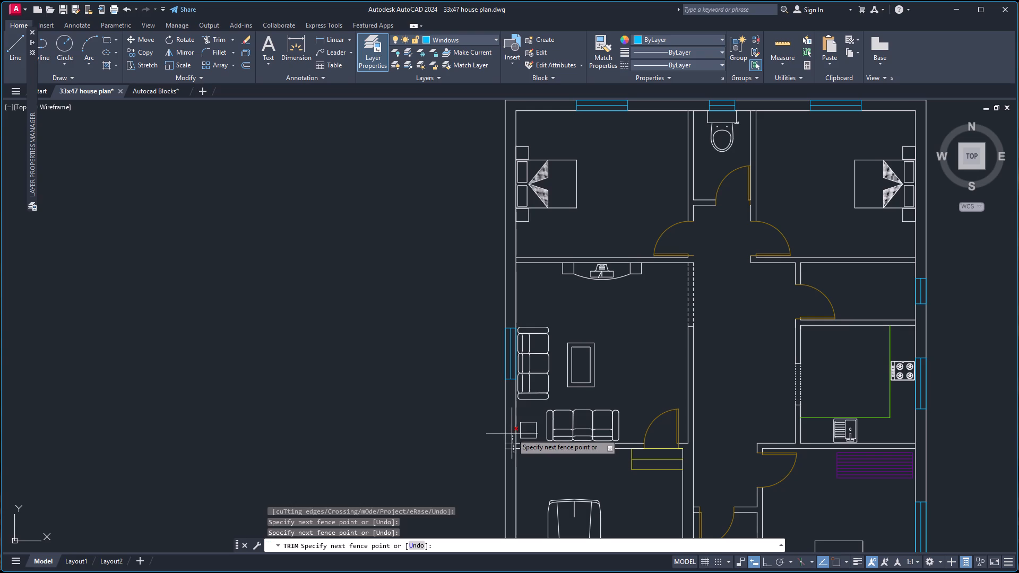
left_click(512, 433)
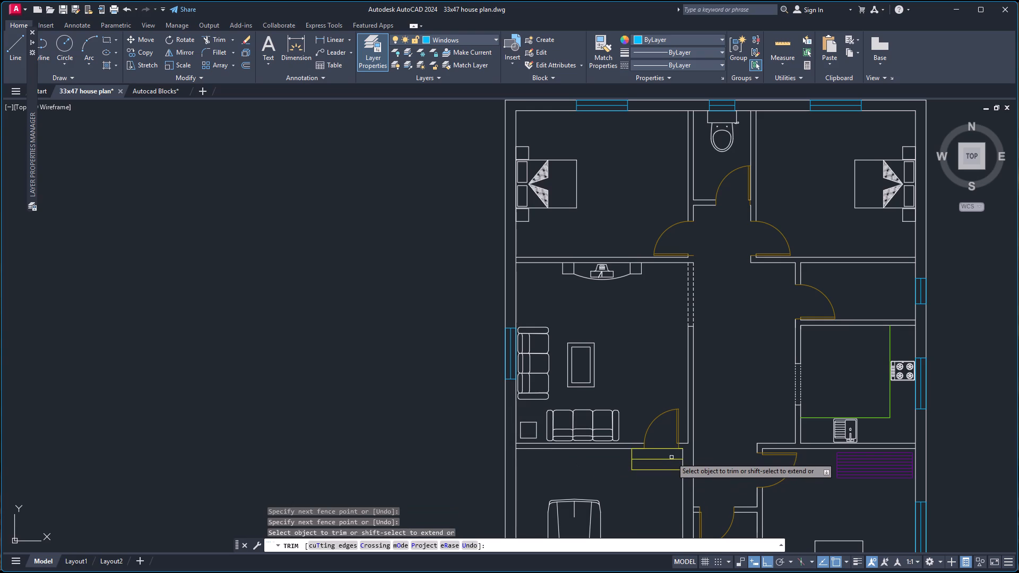
scroll(671, 469, "down", 2)
scroll(663, 536, "down", 4)
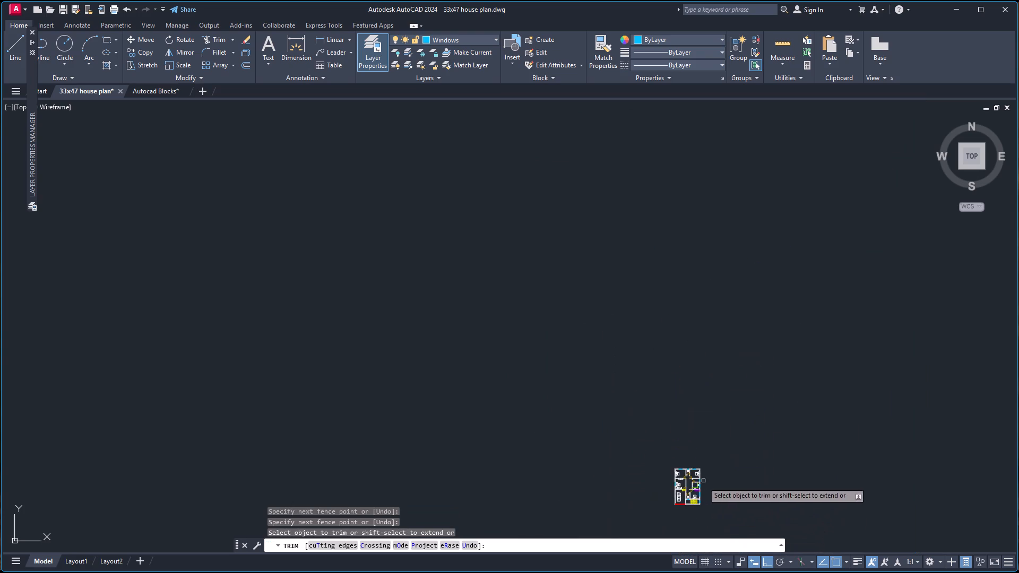
scroll(699, 513, "up", 5)
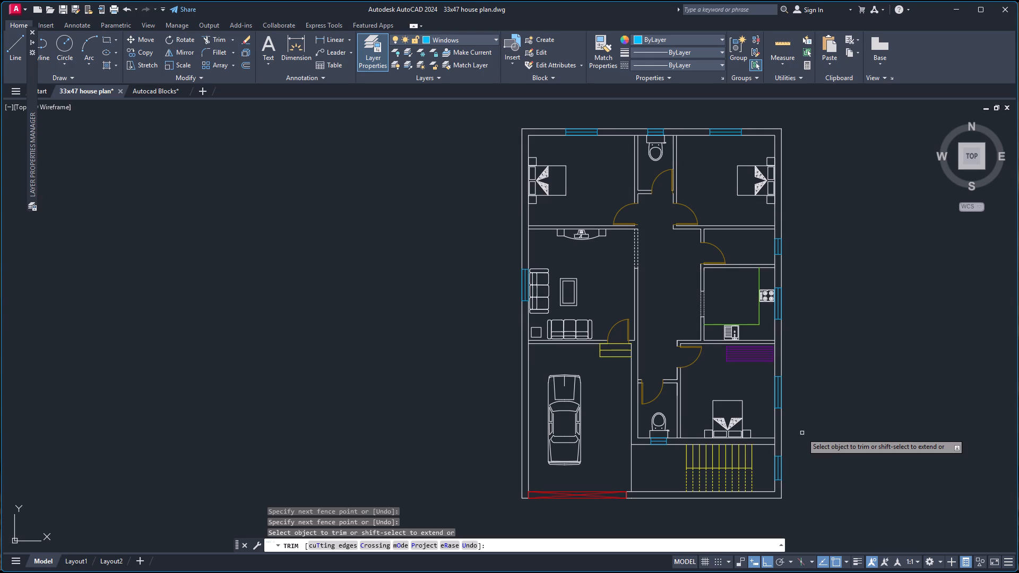
key("Escape")
Create a new layer named hatch.
scroll(806, 326, "down", 2)
scroll(772, 267, "up", 2)
scroll(918, 382, "down", 2)
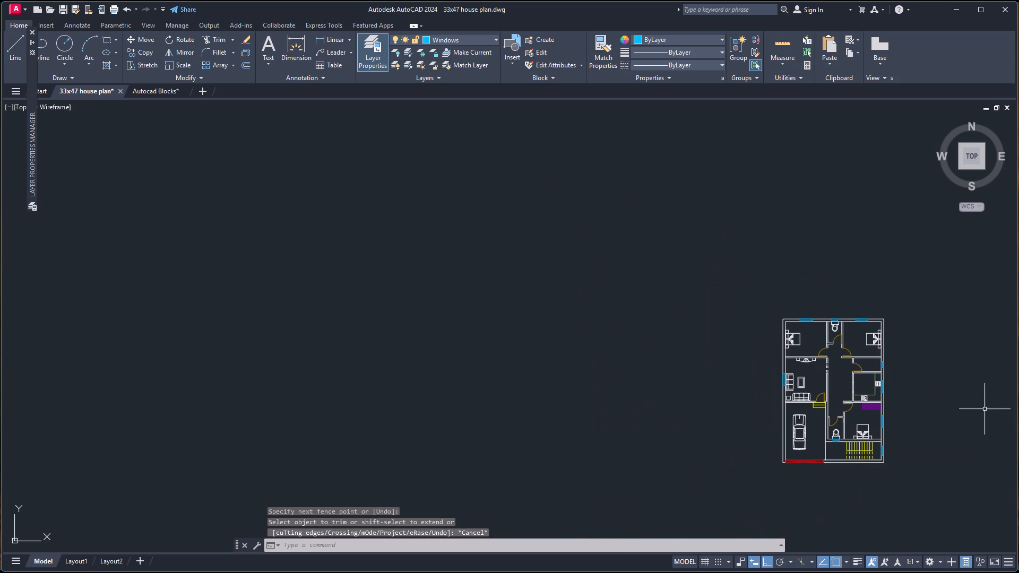
scroll(967, 451, "up", 2)
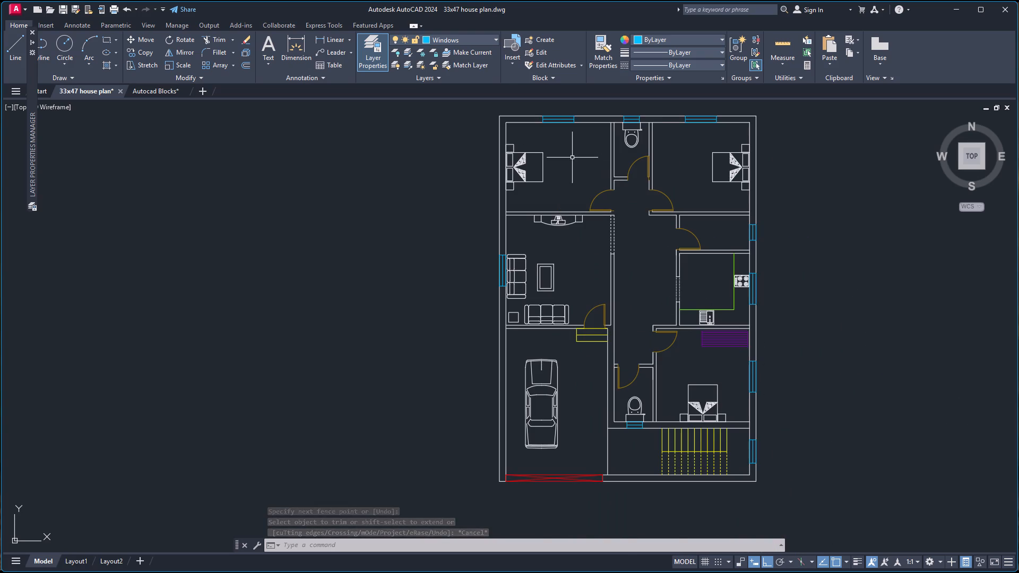
scroll(572, 158, "up", 1)
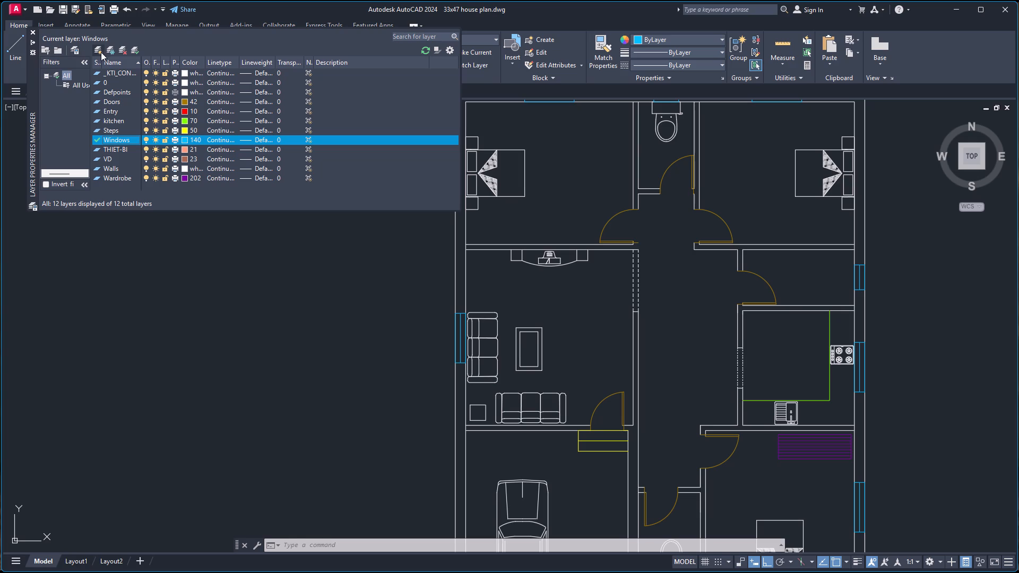
left_click(101, 52)
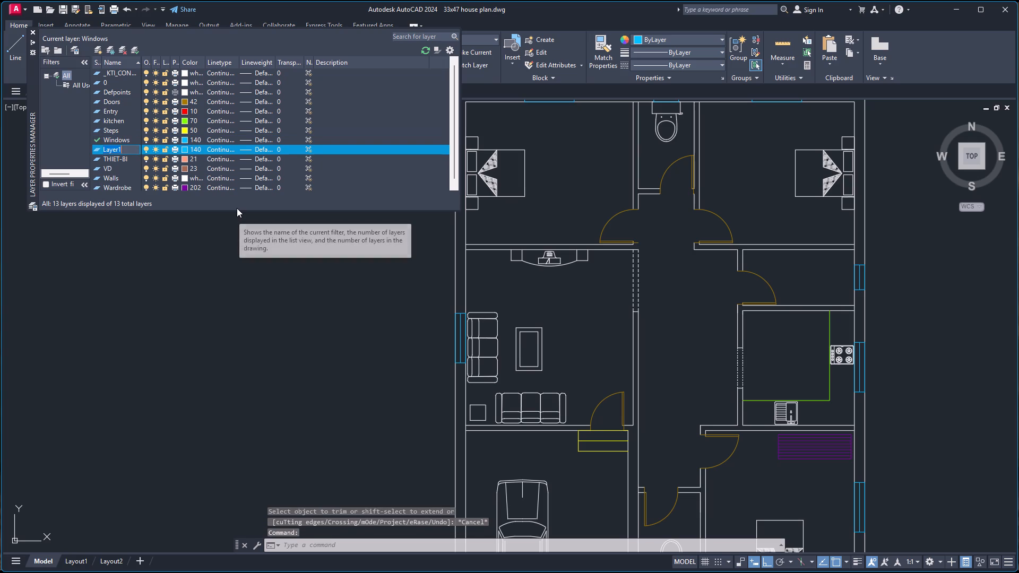
type("hatch")
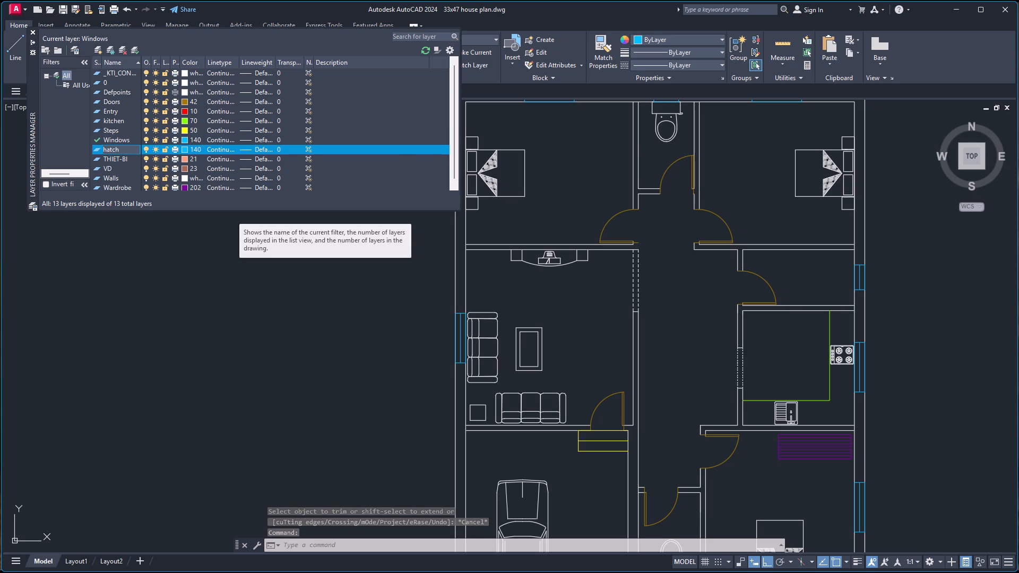
Set the hatch layer's colour to index 8 and make it the current layer.
left_click(185, 151)
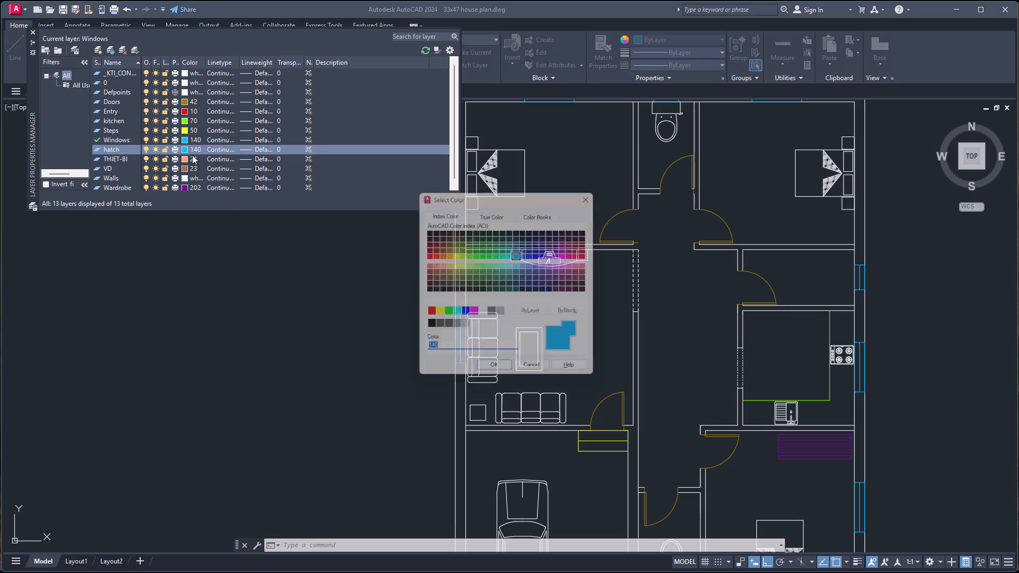
left_click(493, 316)
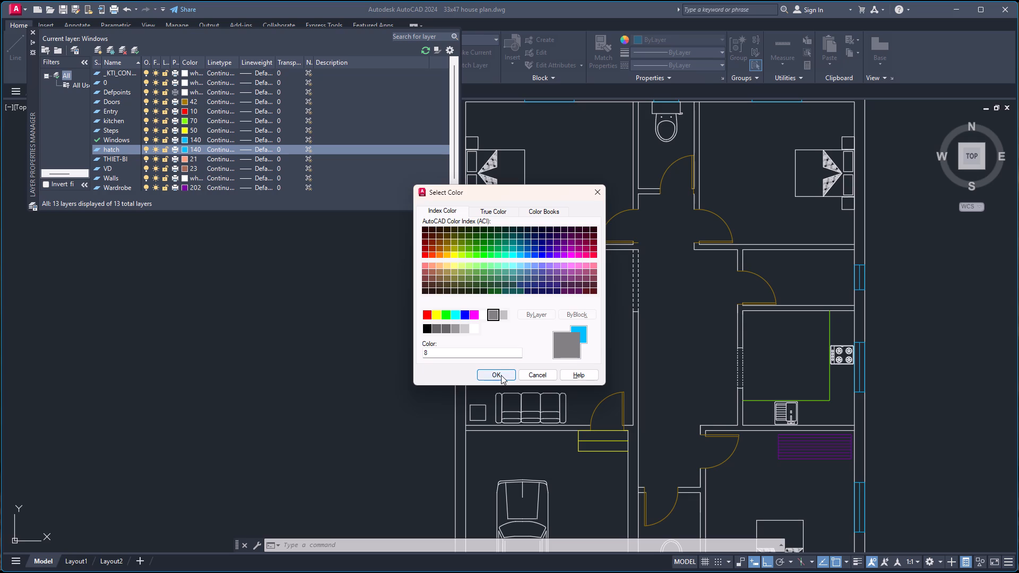
left_click(501, 375)
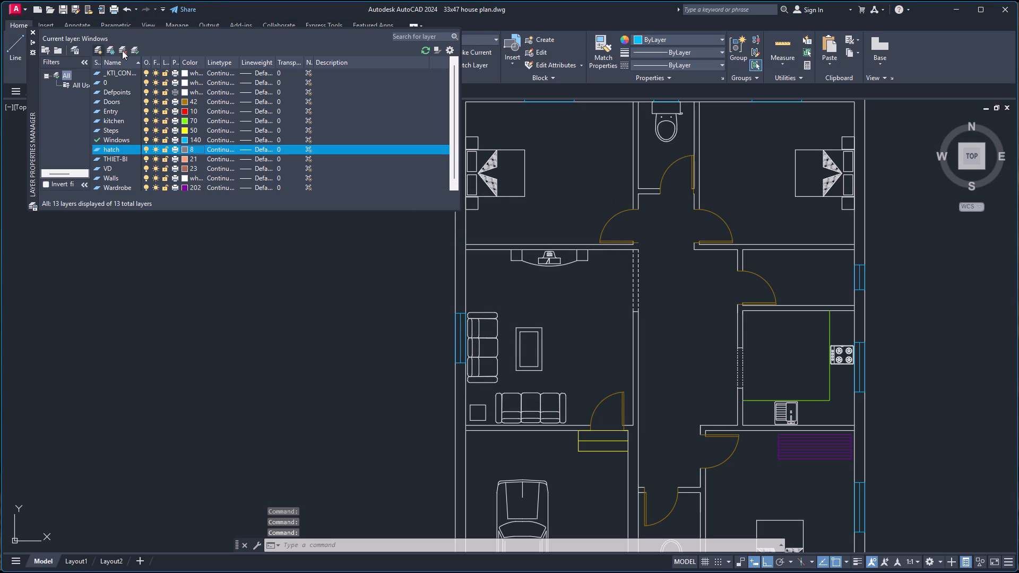
left_click(136, 47)
left_click(34, 40)
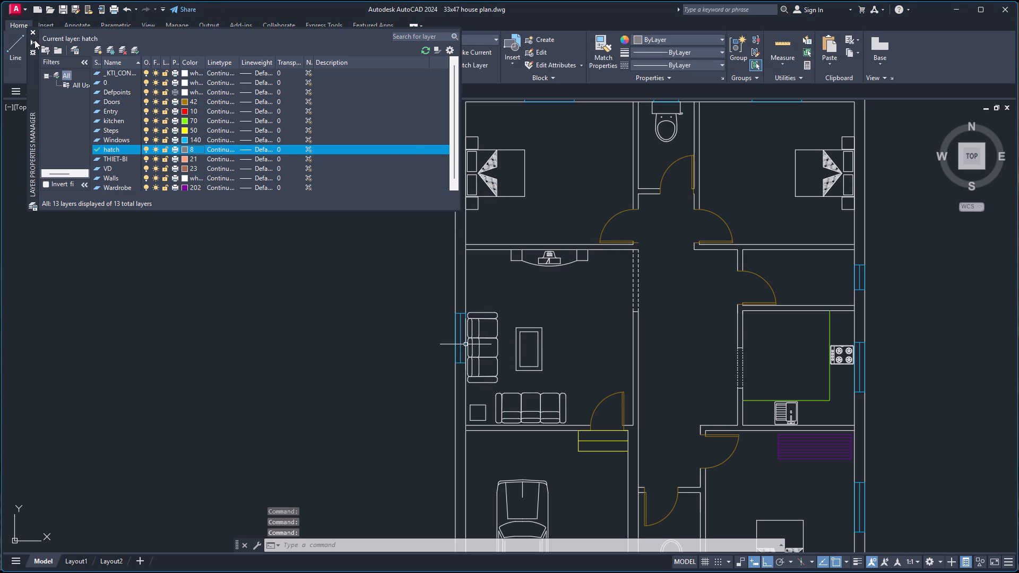
left_click(34, 40)
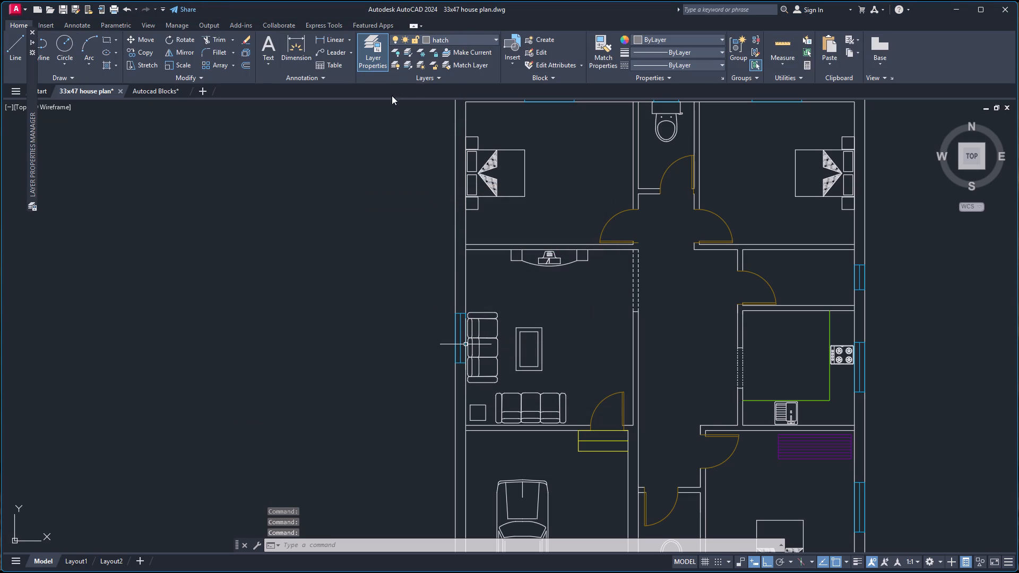
Hatch the northwest outer wall, the north wall sections between the windows and both toilet partitions with ANSI31 at transparency 40.
key("h")
key("Return")
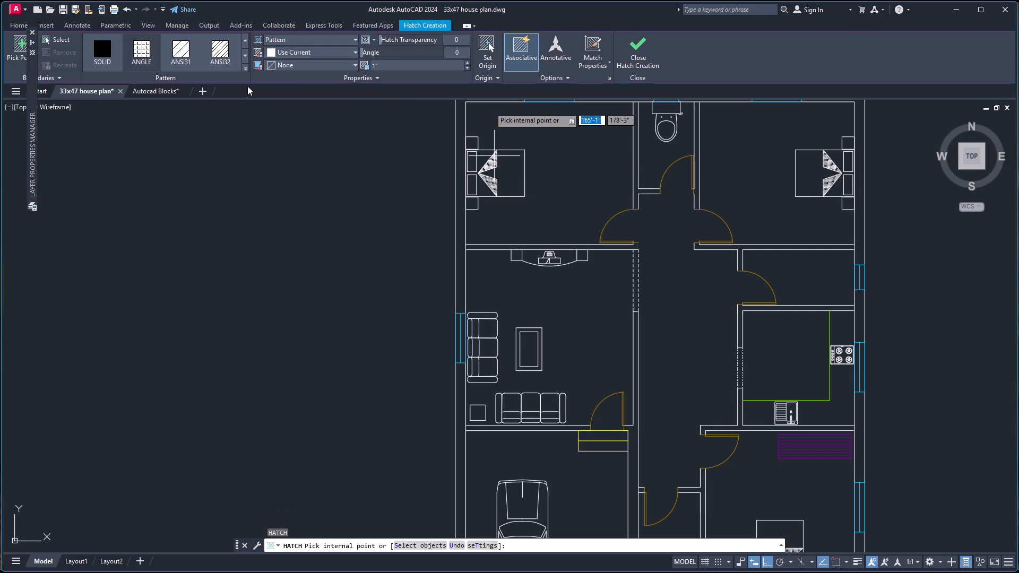
left_click(457, 43)
type("40")
key("Return")
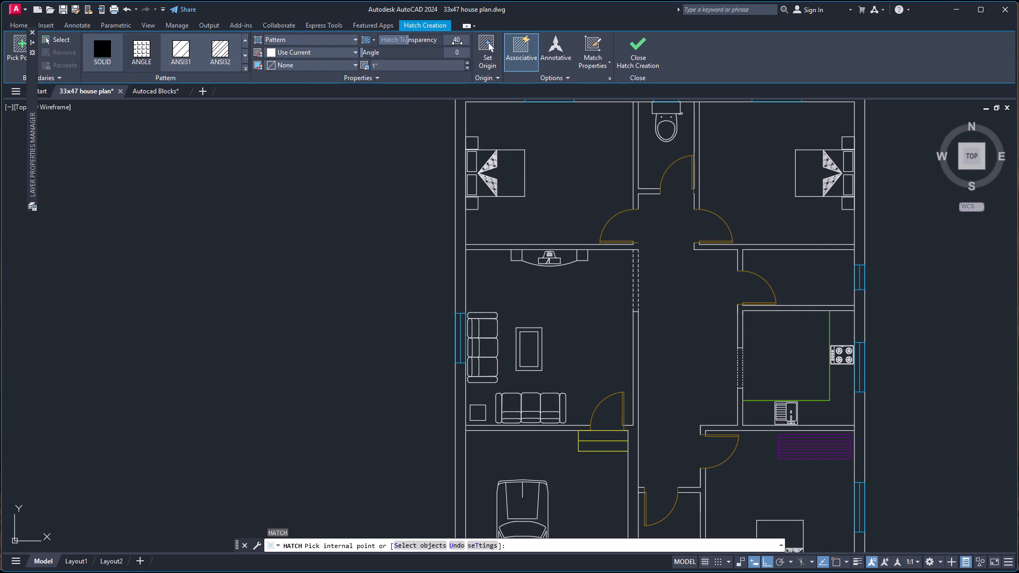
left_click(180, 60)
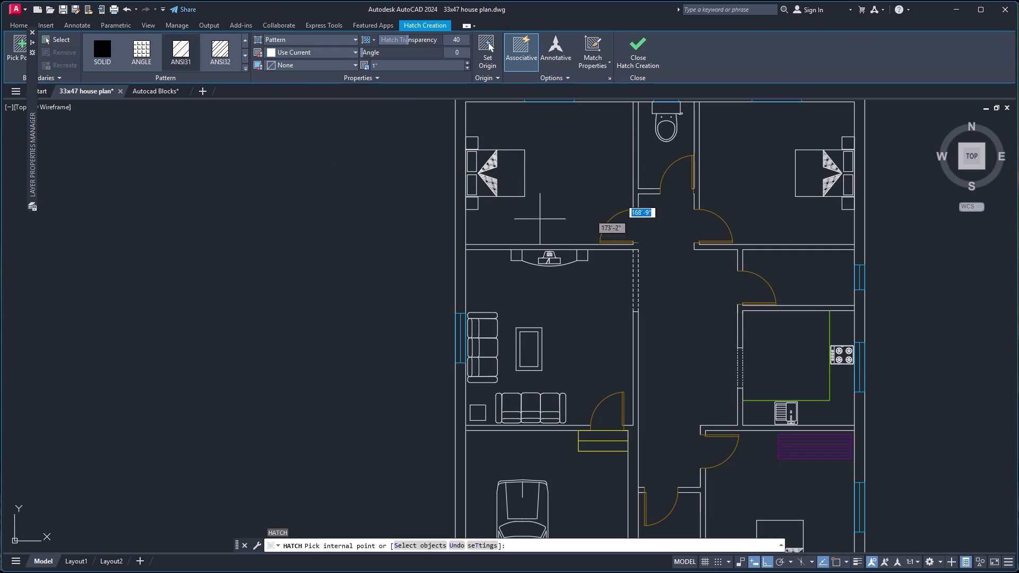
scroll(848, 225, "down", 2)
scroll(752, 169, "up", 2)
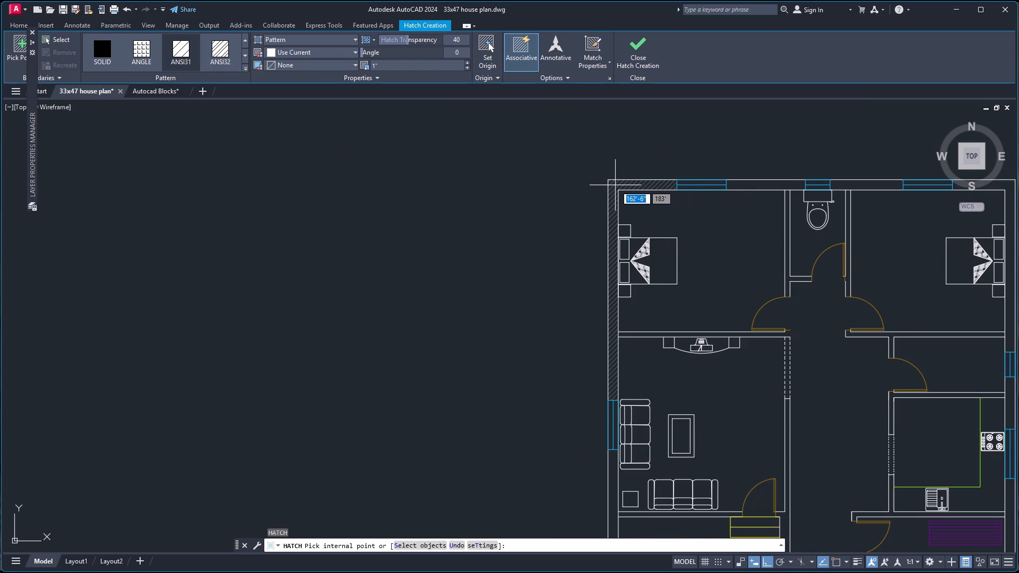
left_click(615, 185)
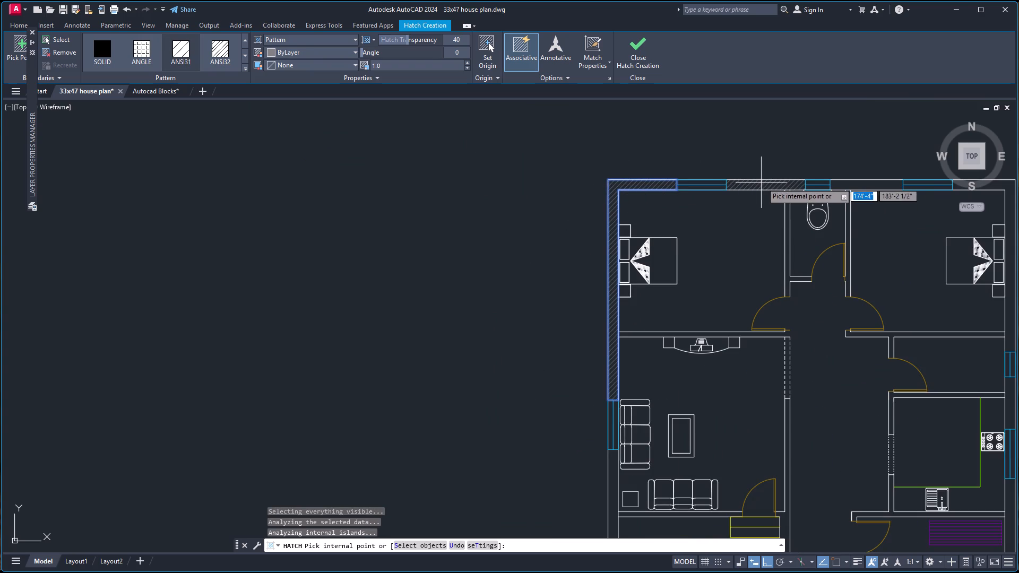
left_click(762, 183)
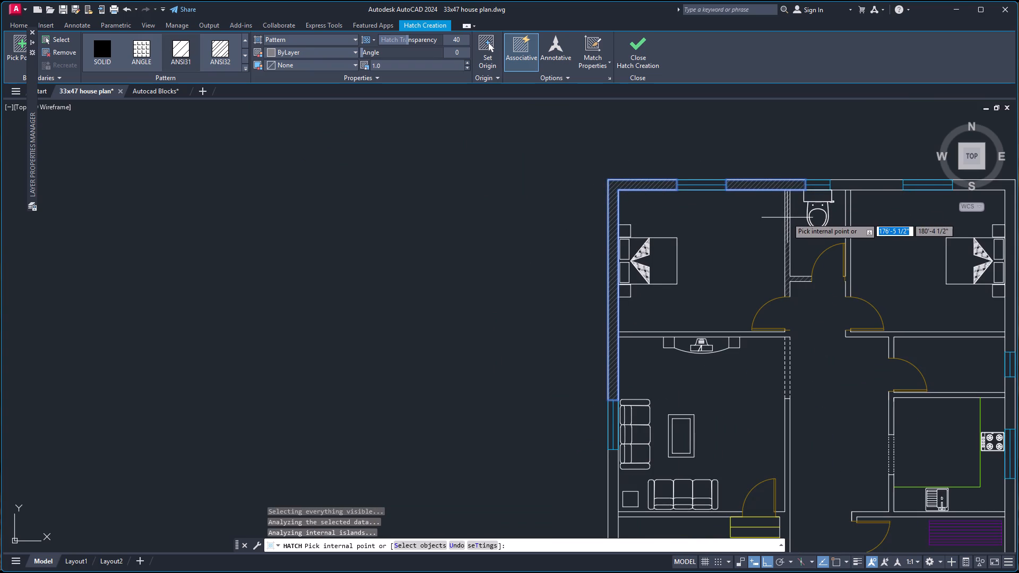
left_click(787, 218)
left_click(849, 186)
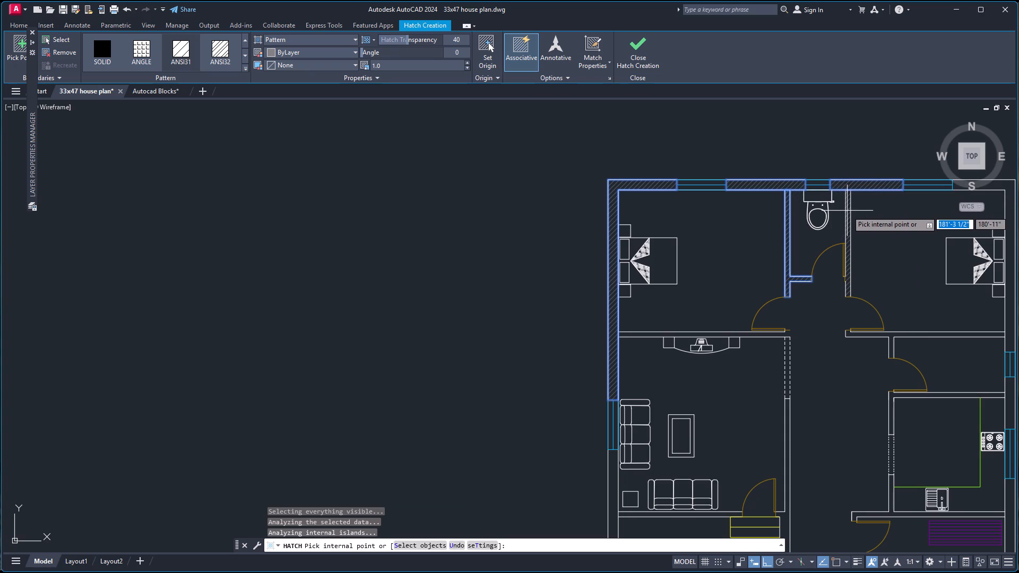
left_click(847, 211)
Hatch the northeast corner of the outer walls and the wall along the south side of the northeast bedroom.
scroll(903, 220, "down", 2)
scroll(932, 219, "up", 1)
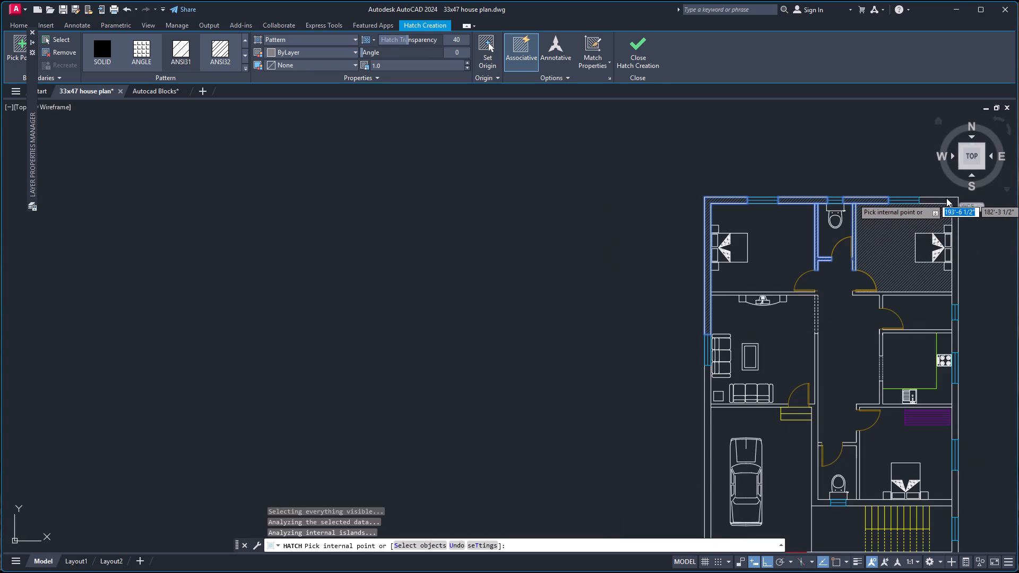
scroll(939, 298, "down", 2)
scroll(977, 275, "up", 2)
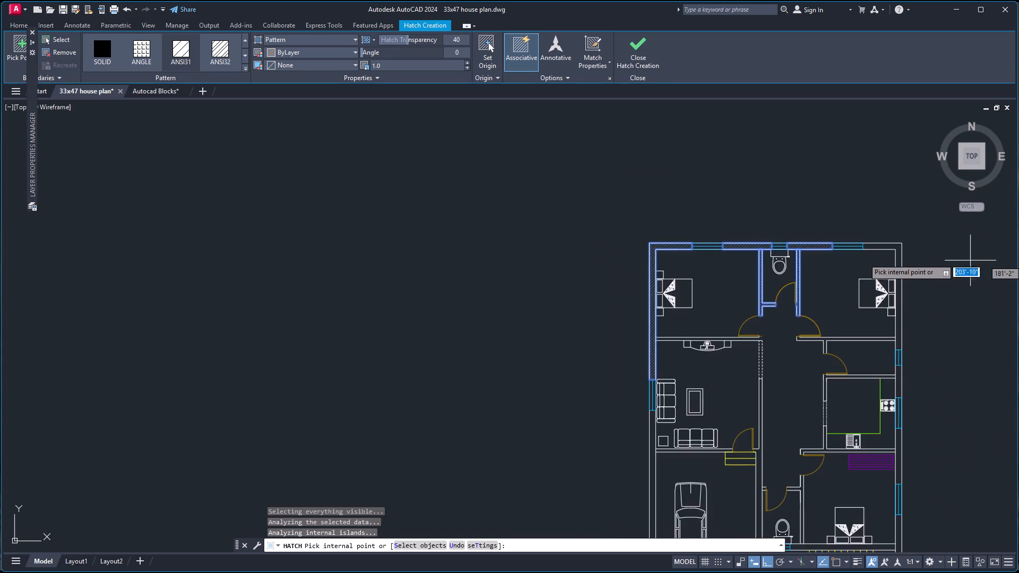
scroll(962, 257, "up", 1)
scroll(901, 253, "up", 1)
left_click(839, 237)
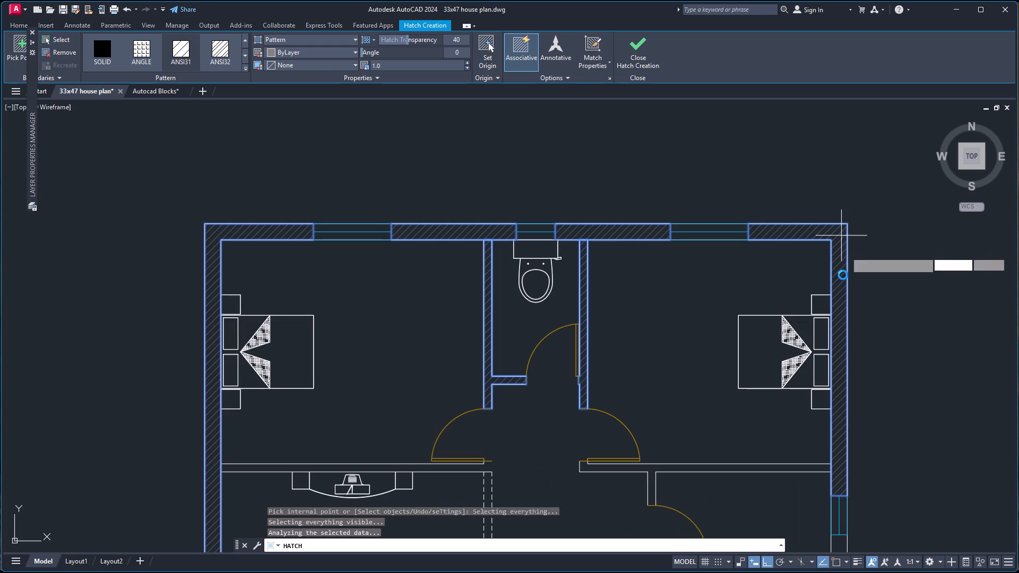
left_click(687, 469)
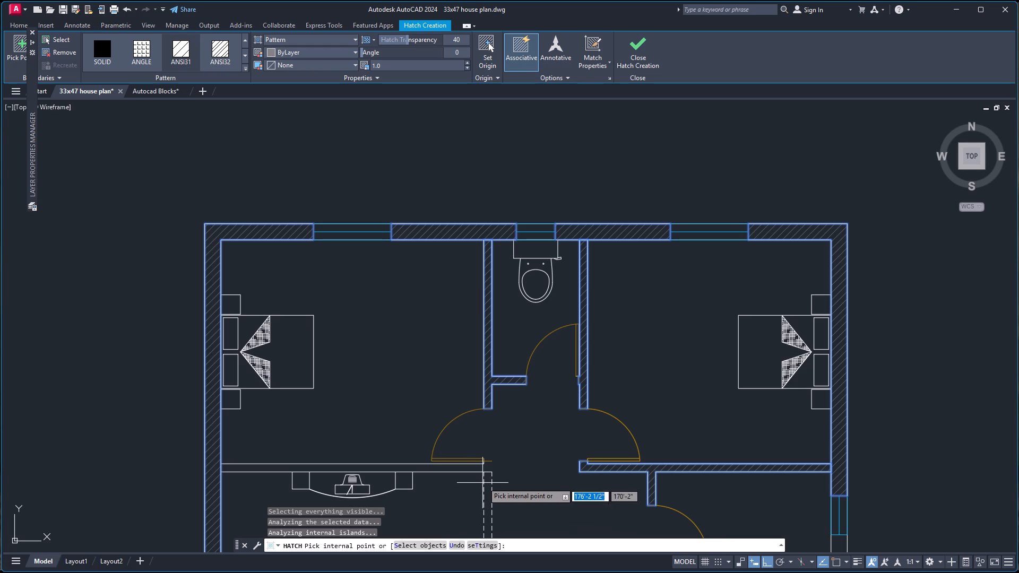
key("Escape")
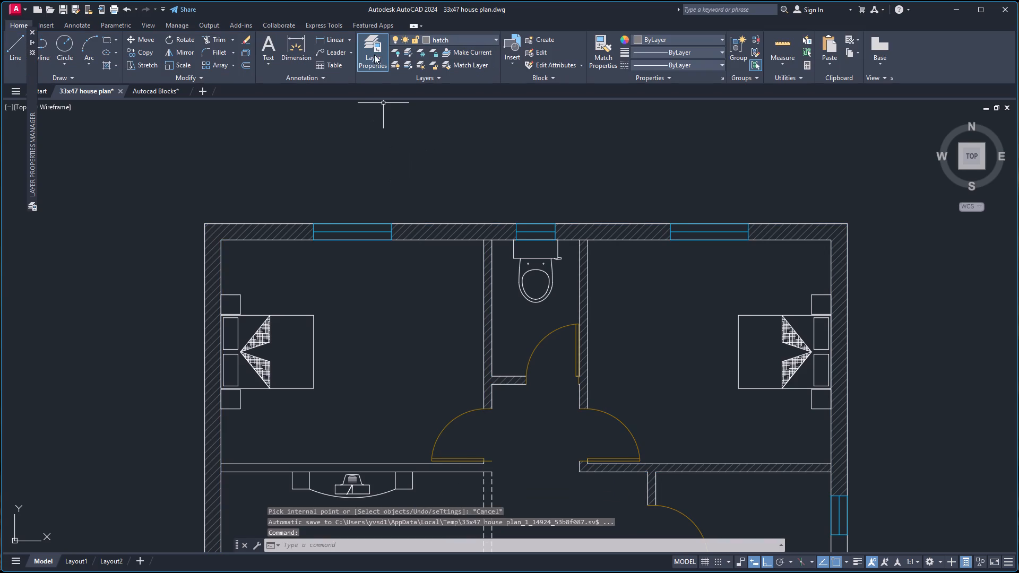
On the Walls layer, draw a short vertical line closing the east end of the living room's north wall up to the door line.
left_click(444, 42)
left_click(436, 67)
scroll(486, 481, "up", 4)
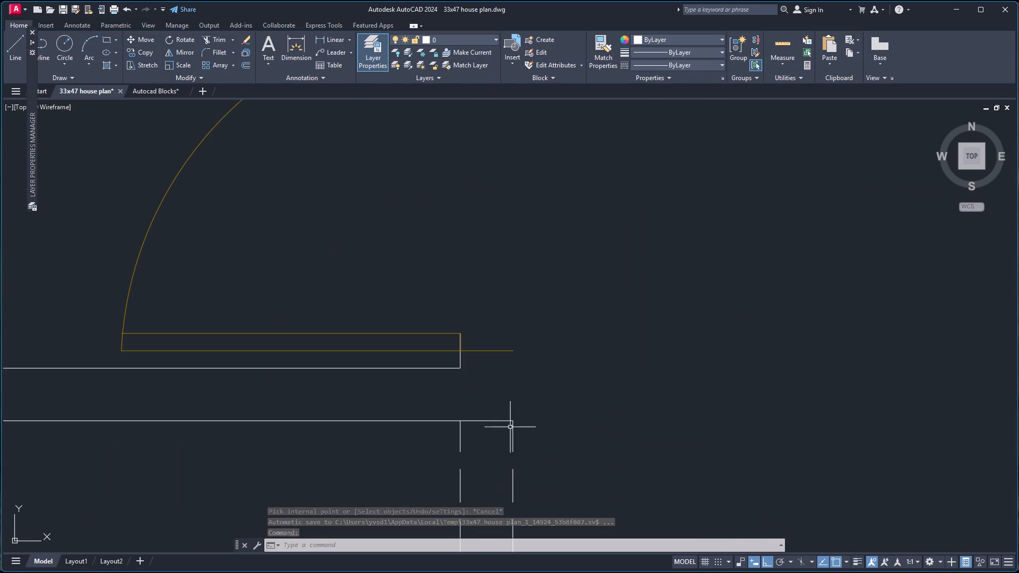
key("l")
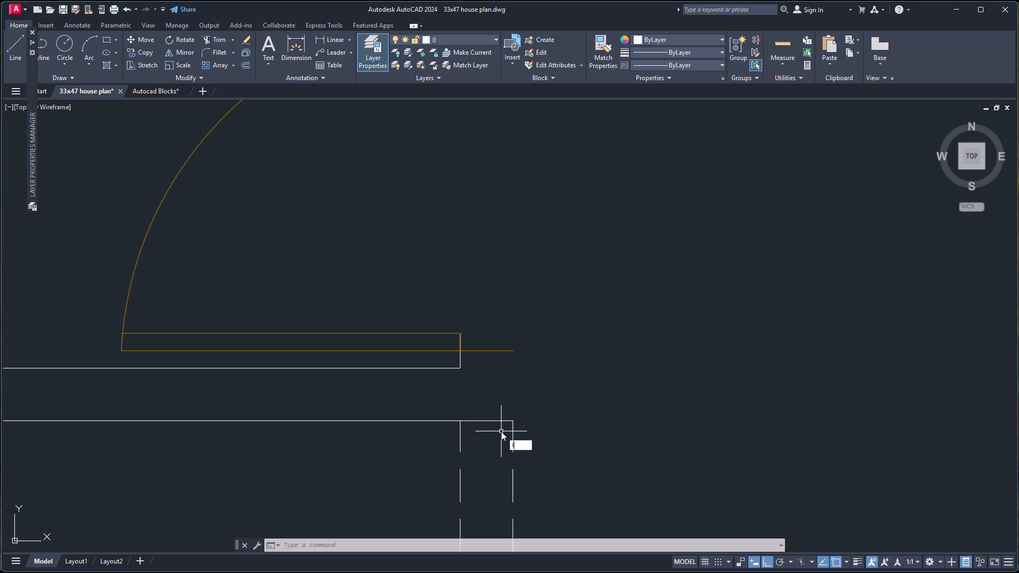
key("Return")
left_click(451, 34)
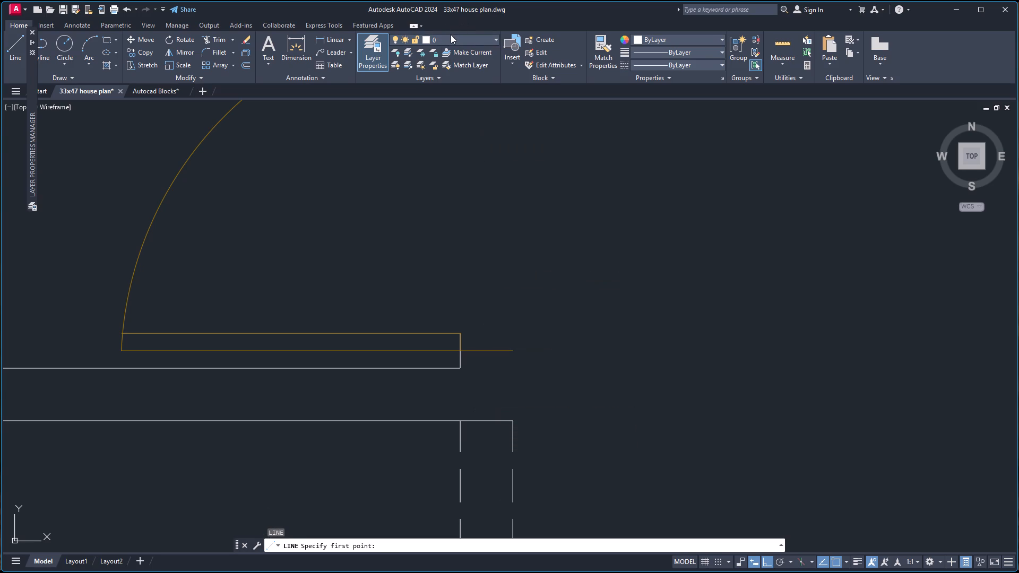
left_click(447, 184)
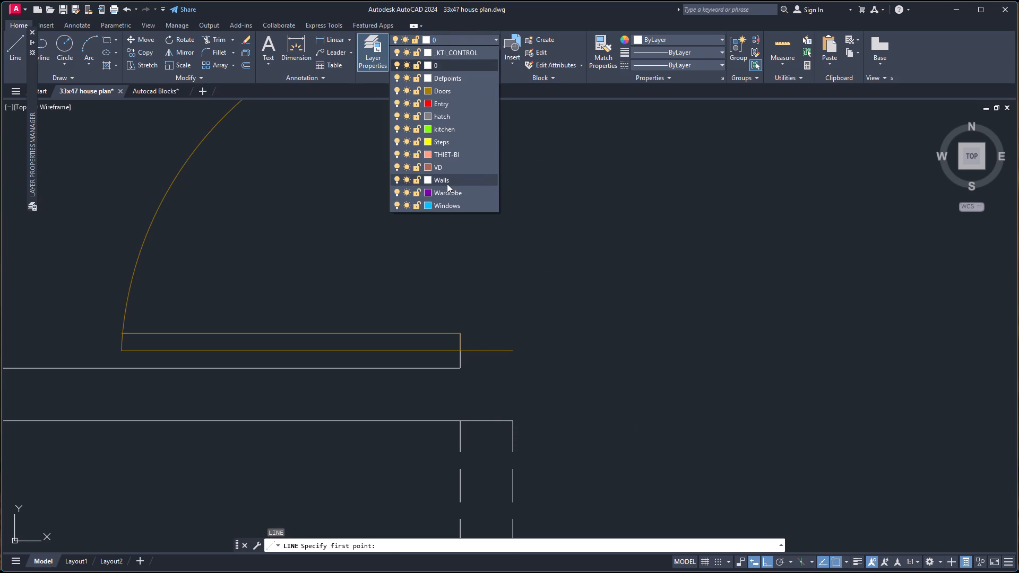
left_click(511, 422)
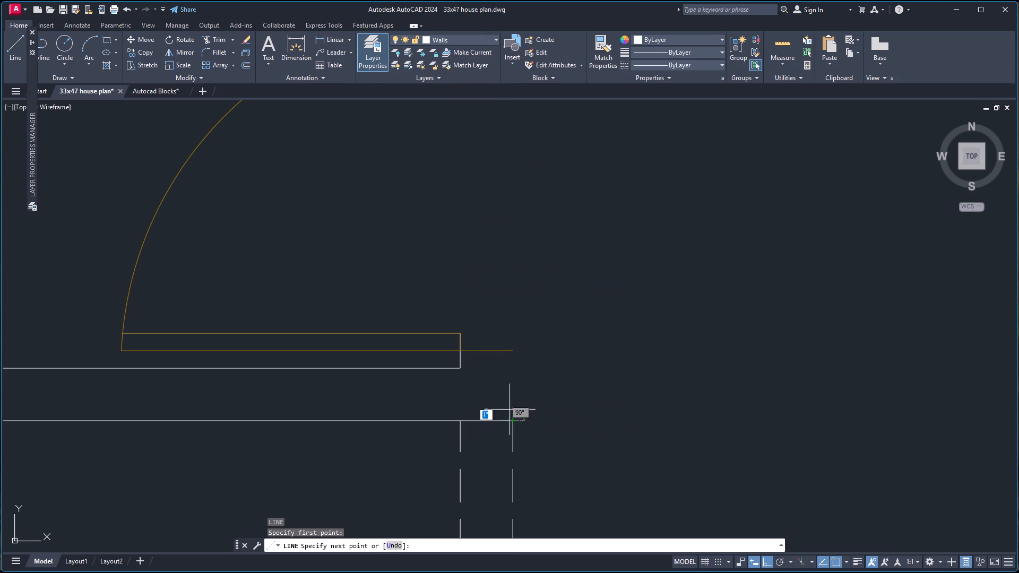
left_click(511, 352)
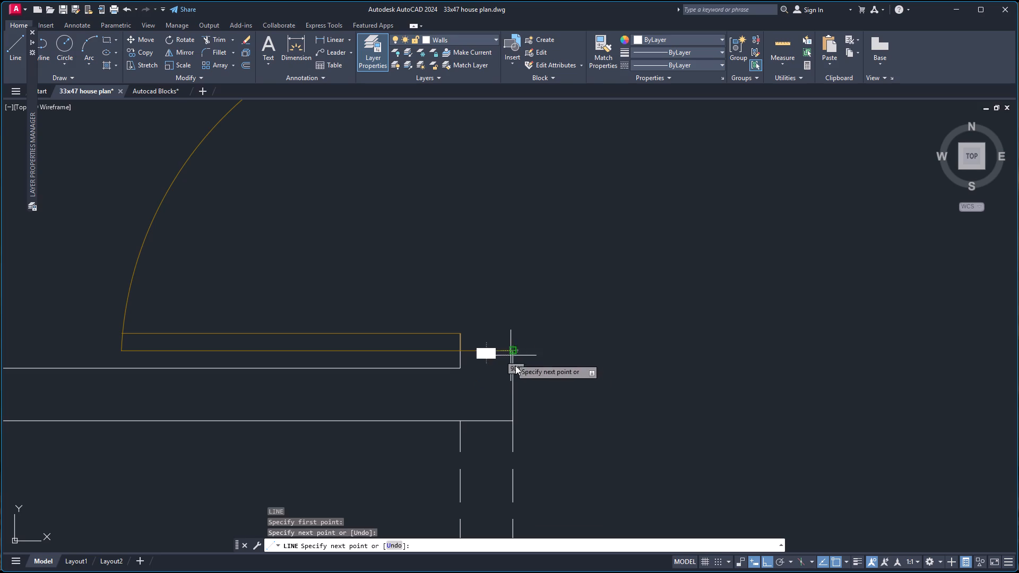
key("space")
scroll(529, 280, "down", 3)
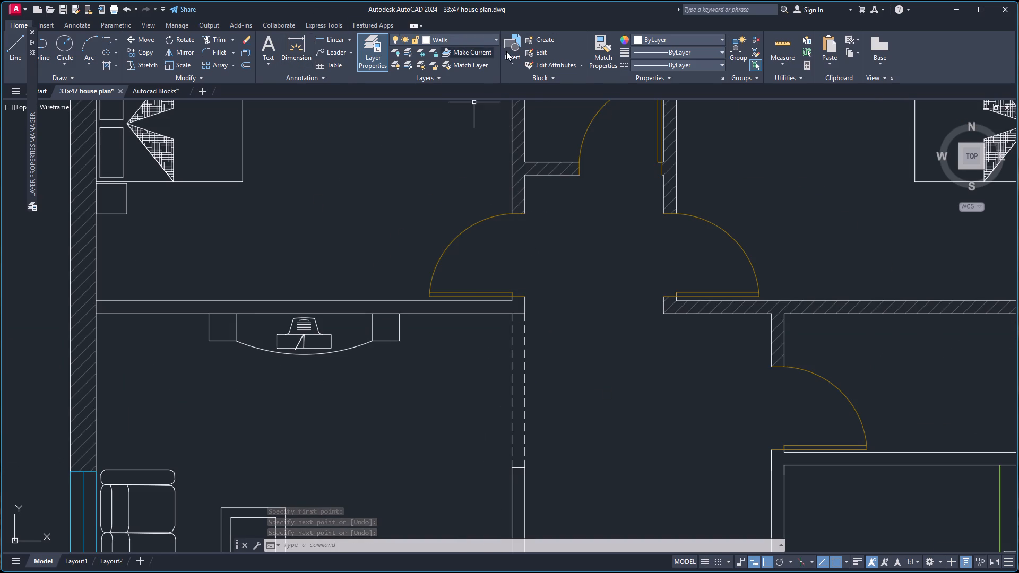
On the hatch layer, hatch the living room's north wall and the east outer wall section just north of the kitchen window.
left_click(477, 38)
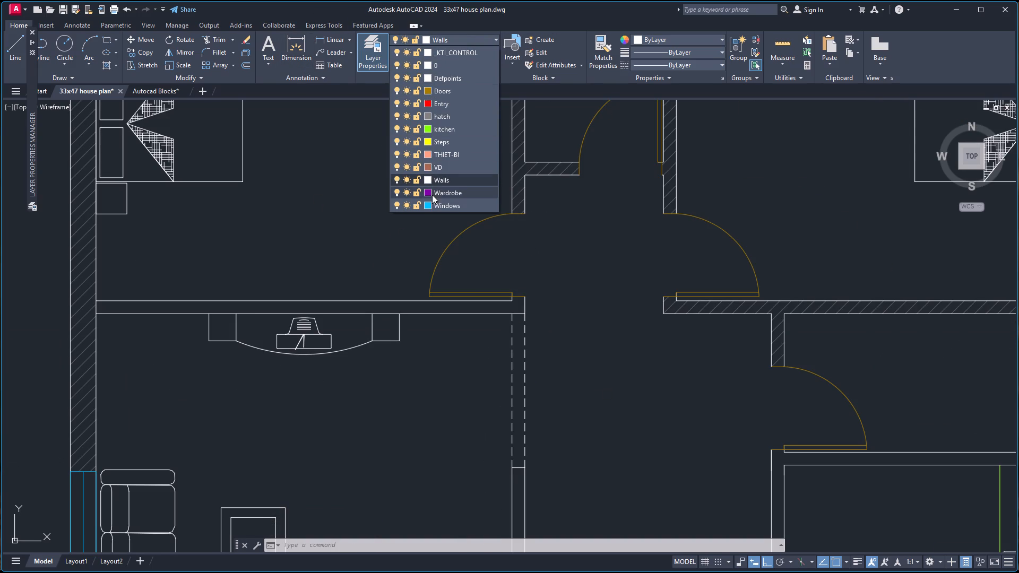
left_click(437, 116)
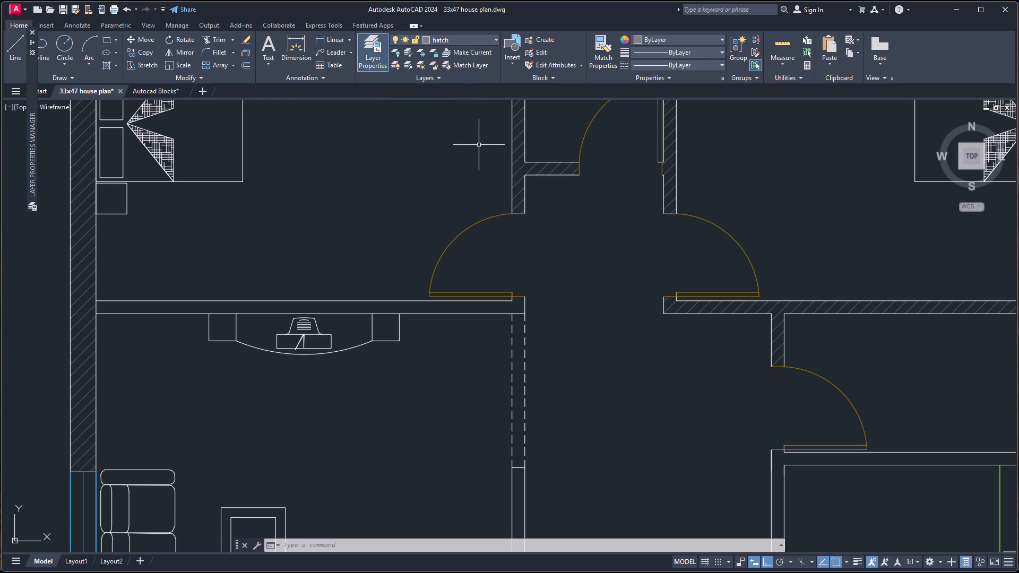
key("h")
key("Return")
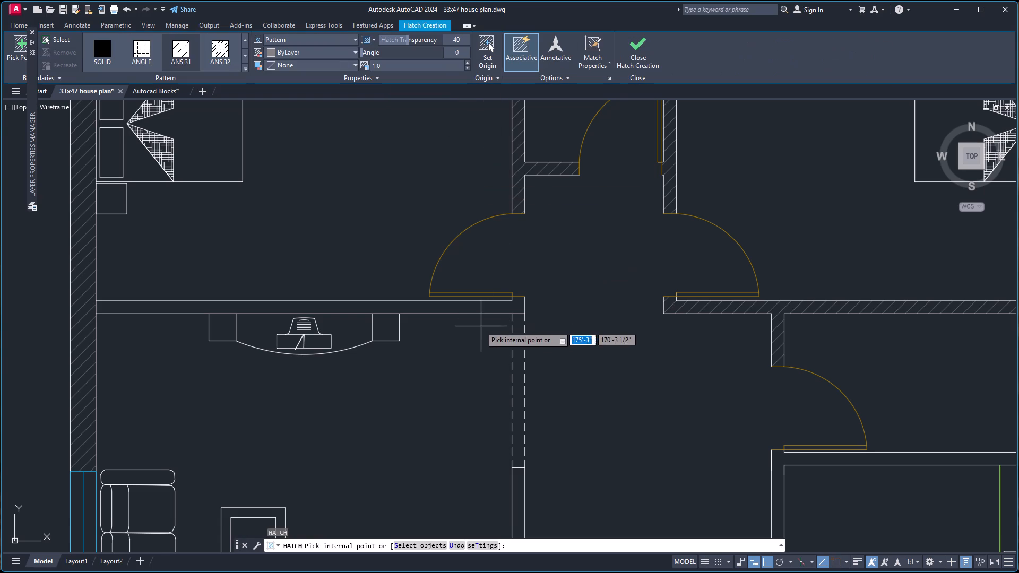
left_click(471, 308)
scroll(694, 264, "down", 1)
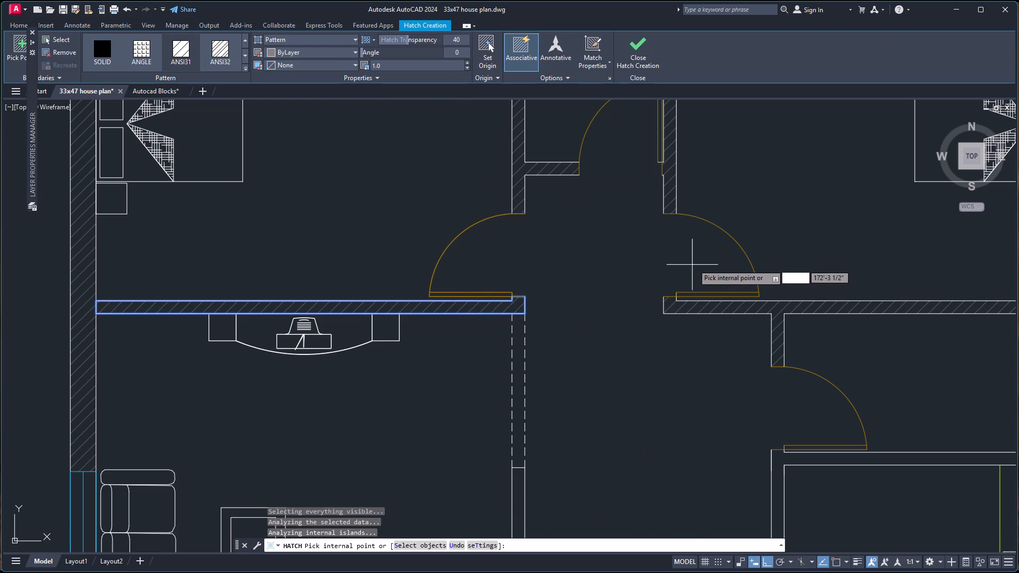
scroll(695, 263, "down", 1)
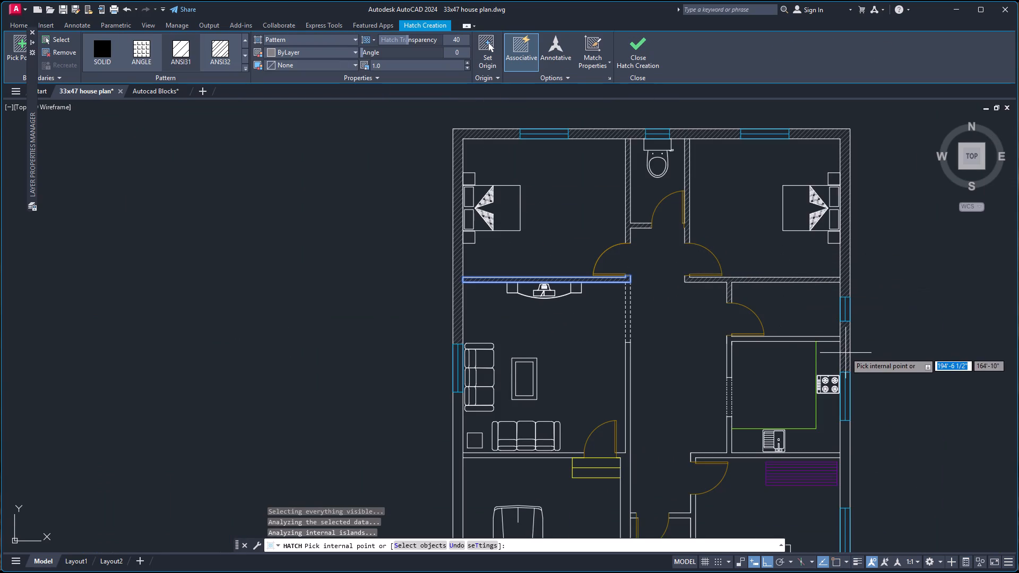
left_click(845, 352)
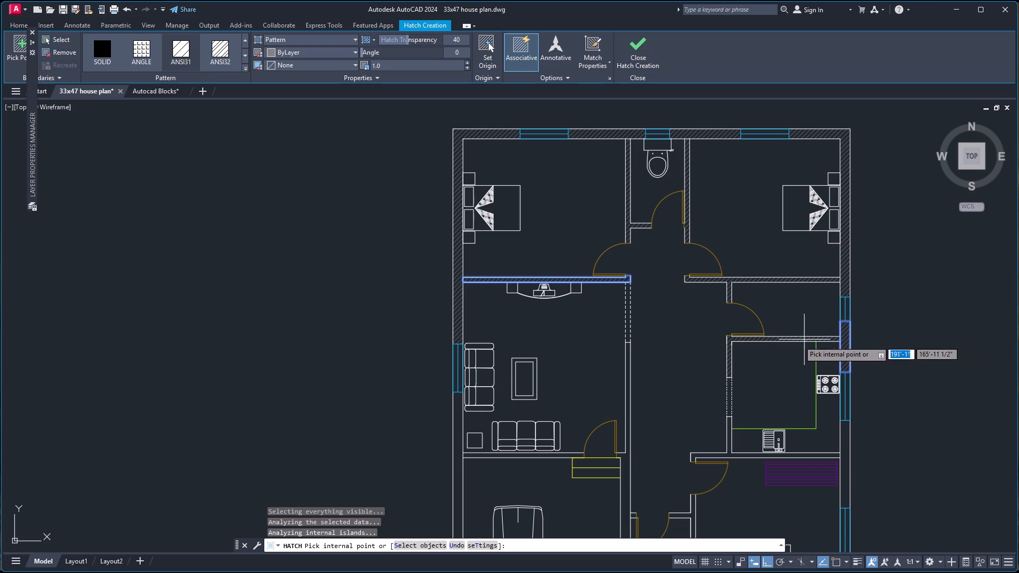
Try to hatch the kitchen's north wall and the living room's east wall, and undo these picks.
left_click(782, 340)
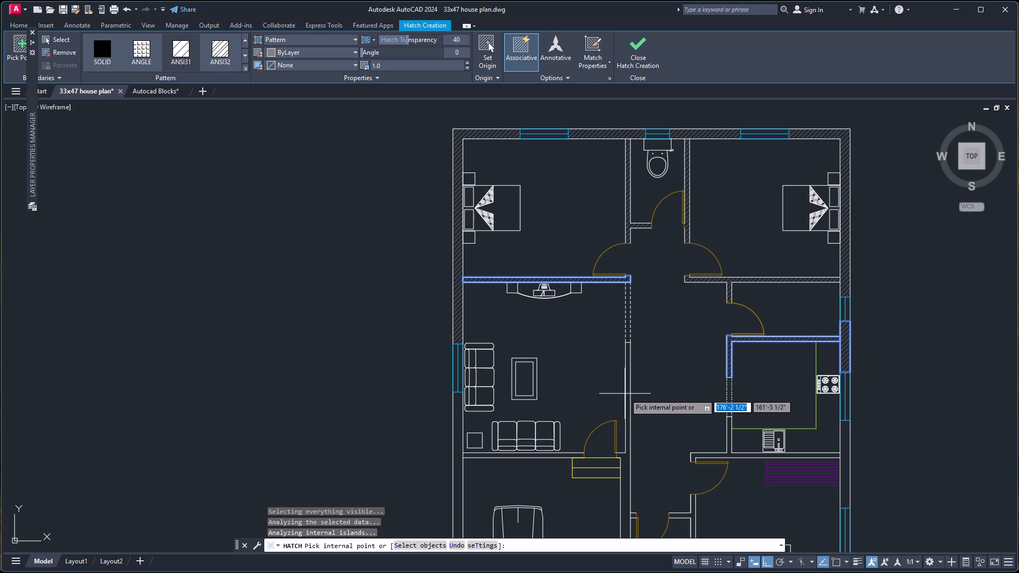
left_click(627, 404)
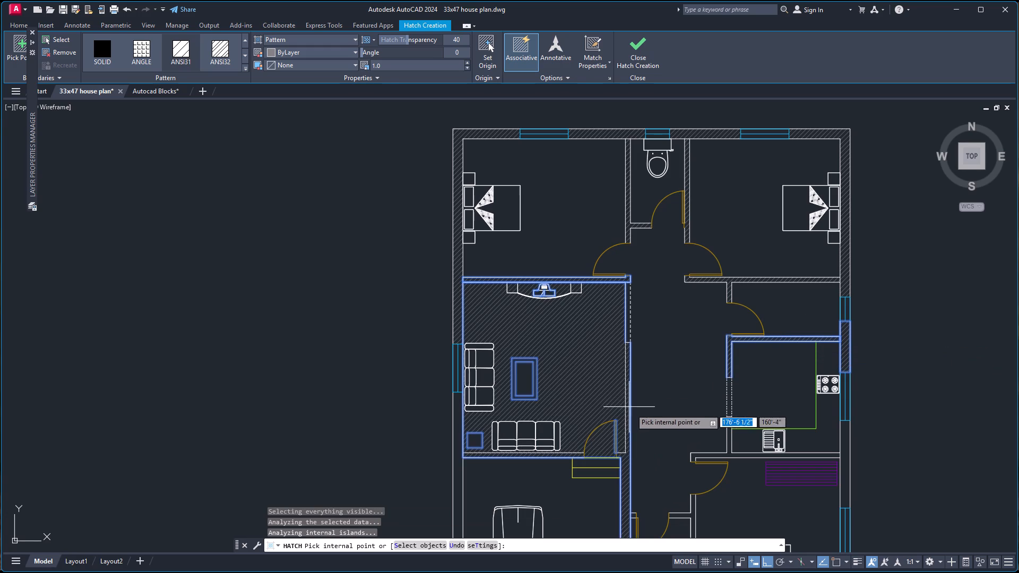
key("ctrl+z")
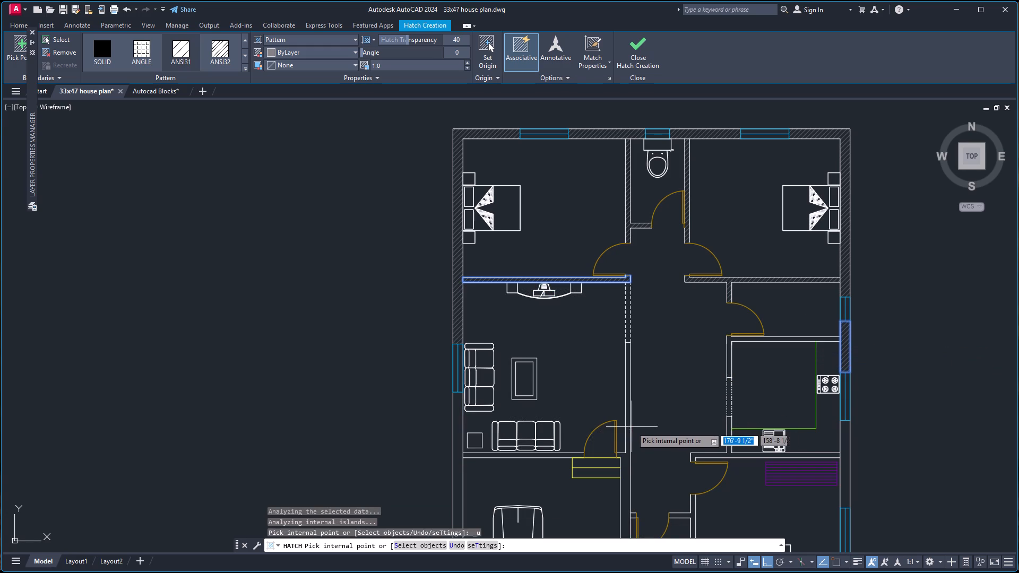
Hatch the living room's east and south walls, the garage's east and west walls, and the southeast bedroom's south wall.
scroll(627, 457, "down", 2)
scroll(625, 517, "down", 1)
scroll(625, 519, "up", 3)
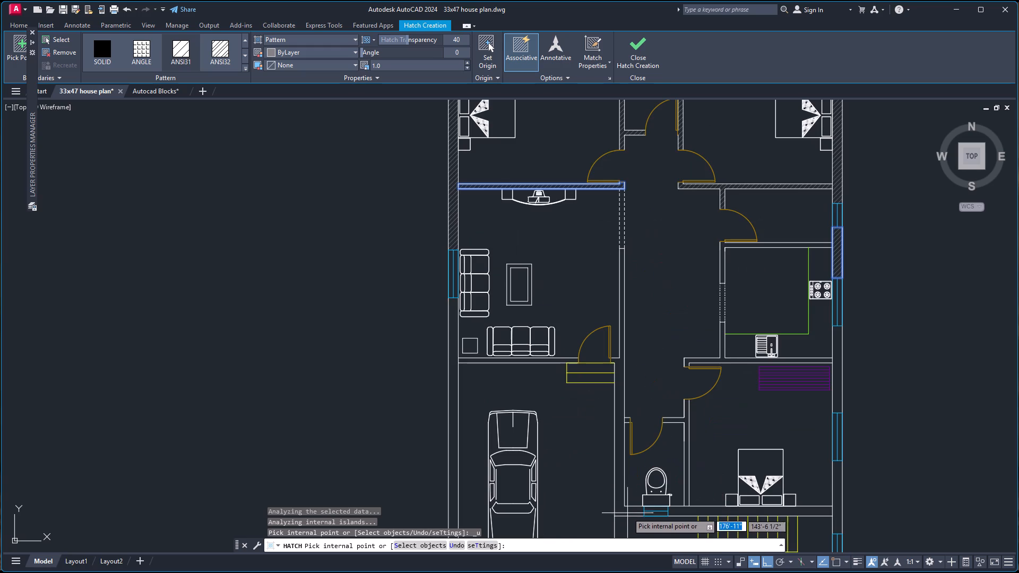
left_click(621, 509)
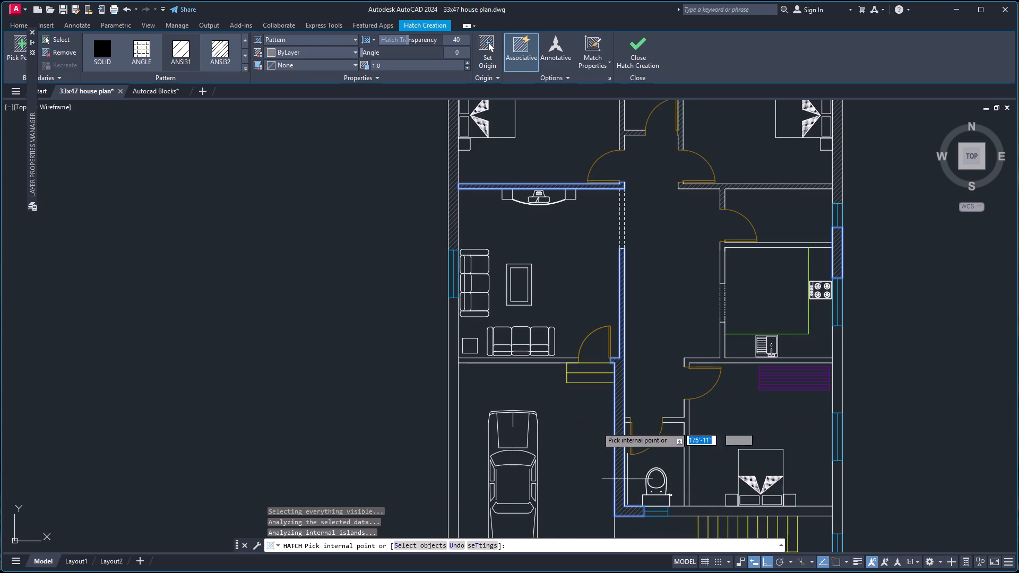
left_click(486, 360)
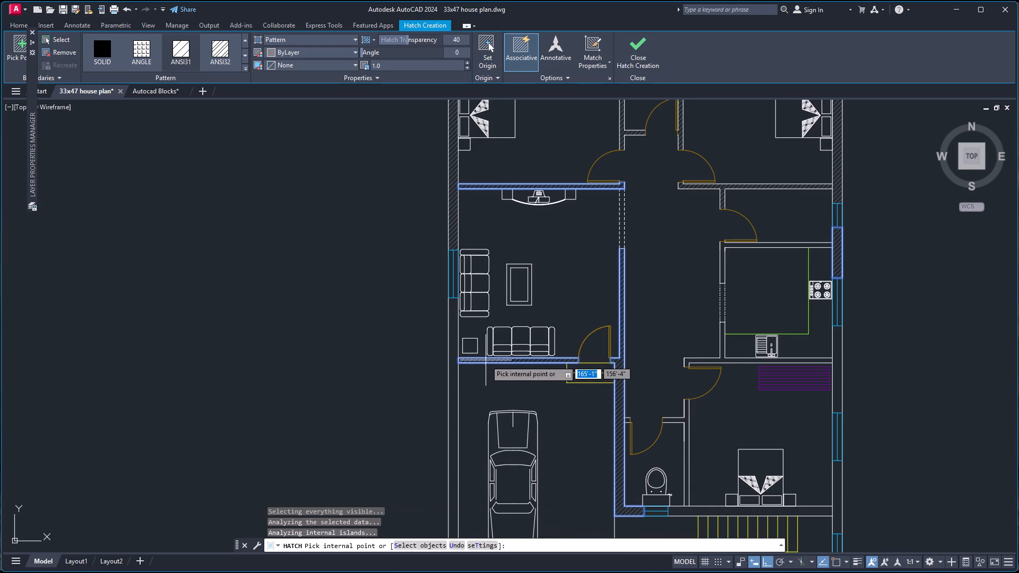
left_click(454, 380)
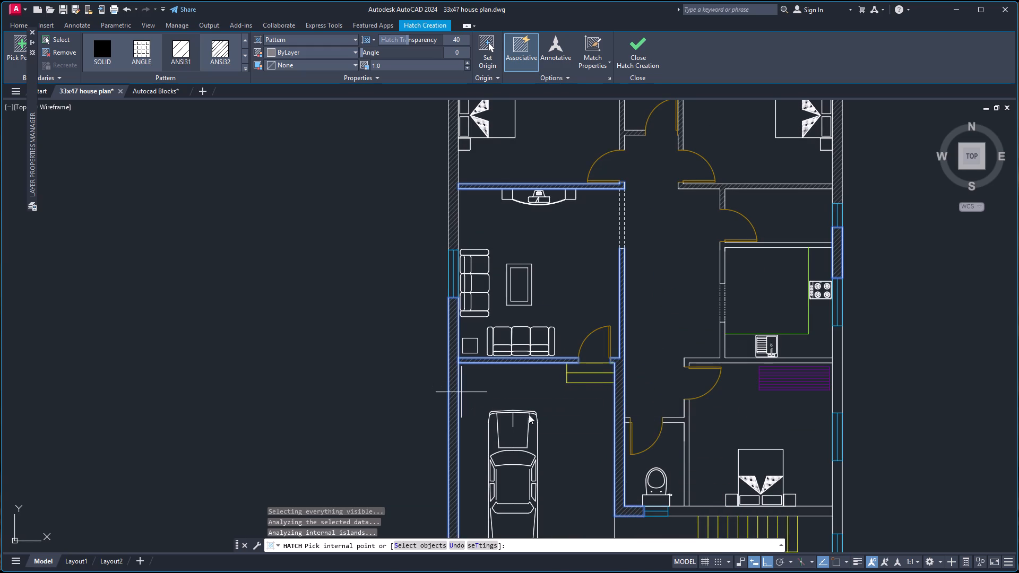
left_click(748, 510)
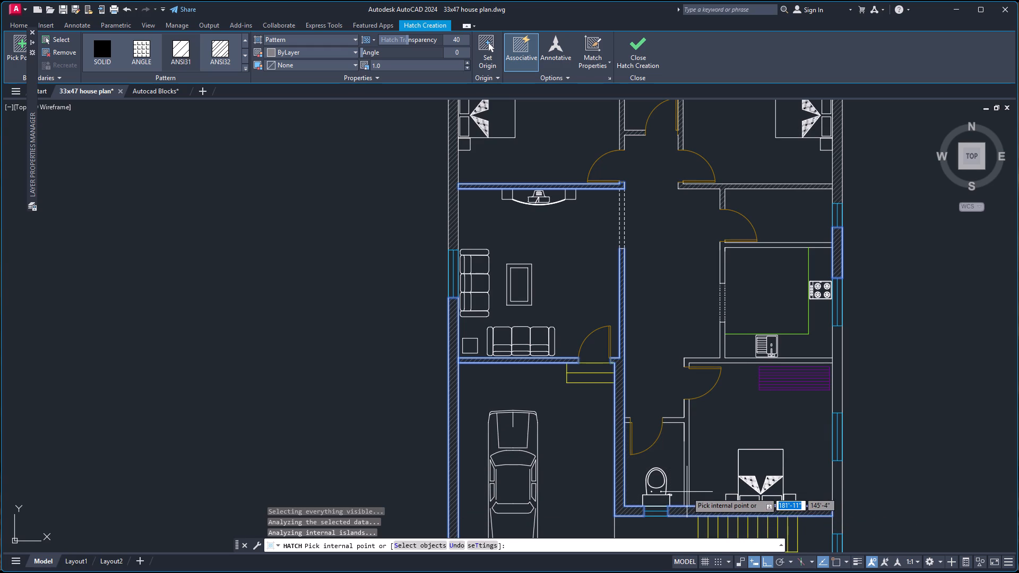
Hatch the south toilet's east wall and the short north wall pieces on both sides of its door.
left_click(687, 492)
scroll(627, 430, "up", 3)
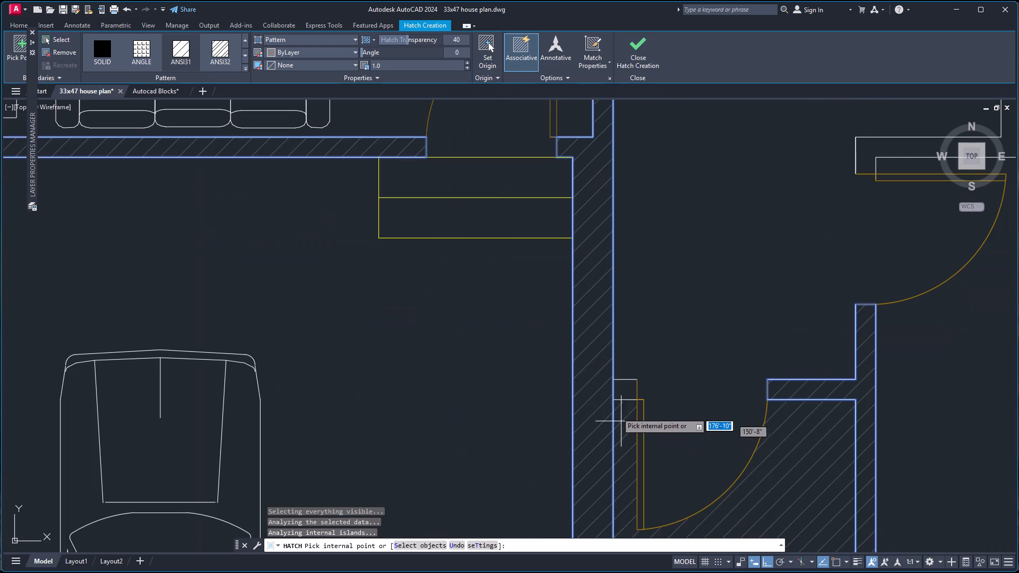
left_click(620, 388)
scroll(741, 383, "down", 2)
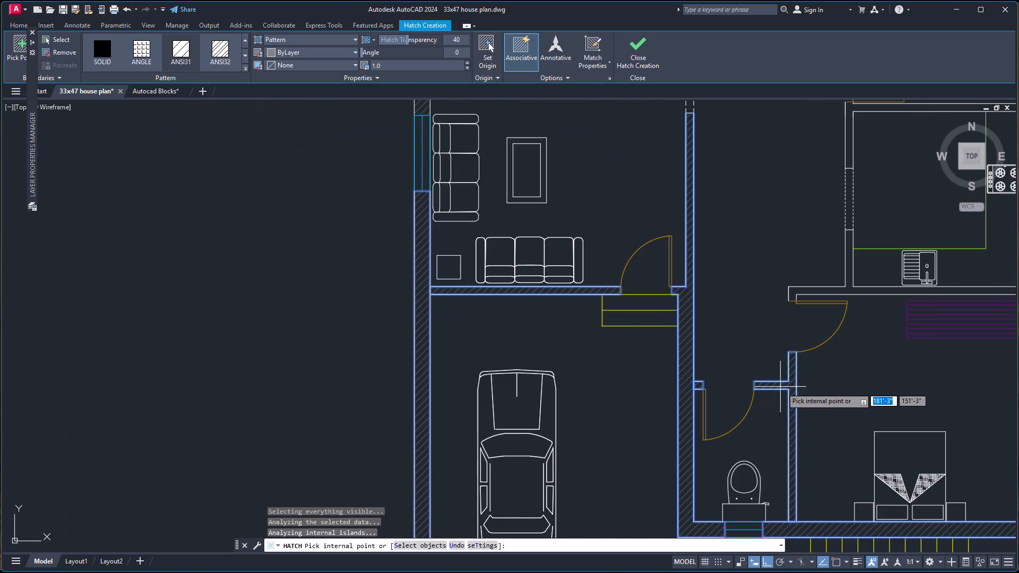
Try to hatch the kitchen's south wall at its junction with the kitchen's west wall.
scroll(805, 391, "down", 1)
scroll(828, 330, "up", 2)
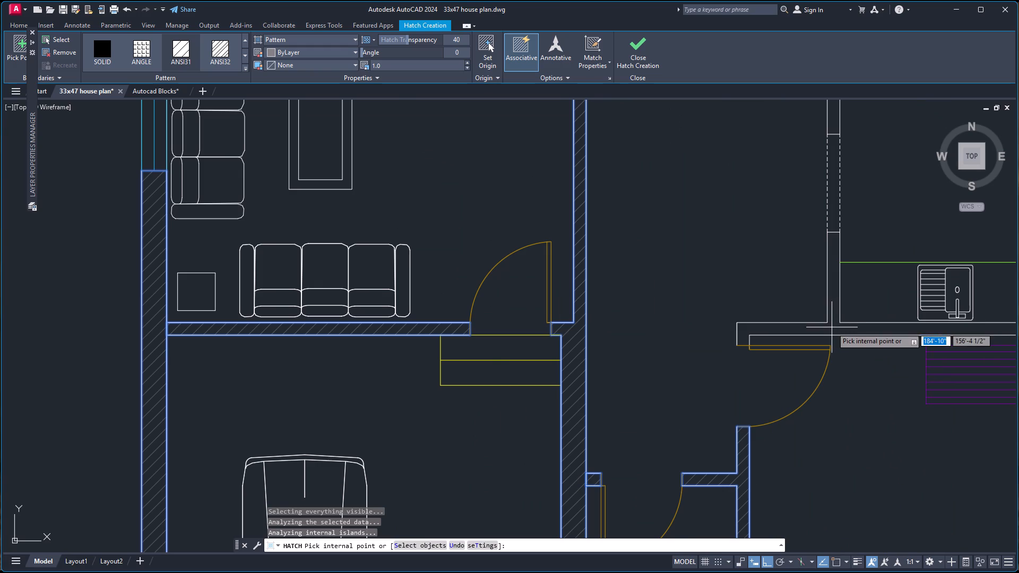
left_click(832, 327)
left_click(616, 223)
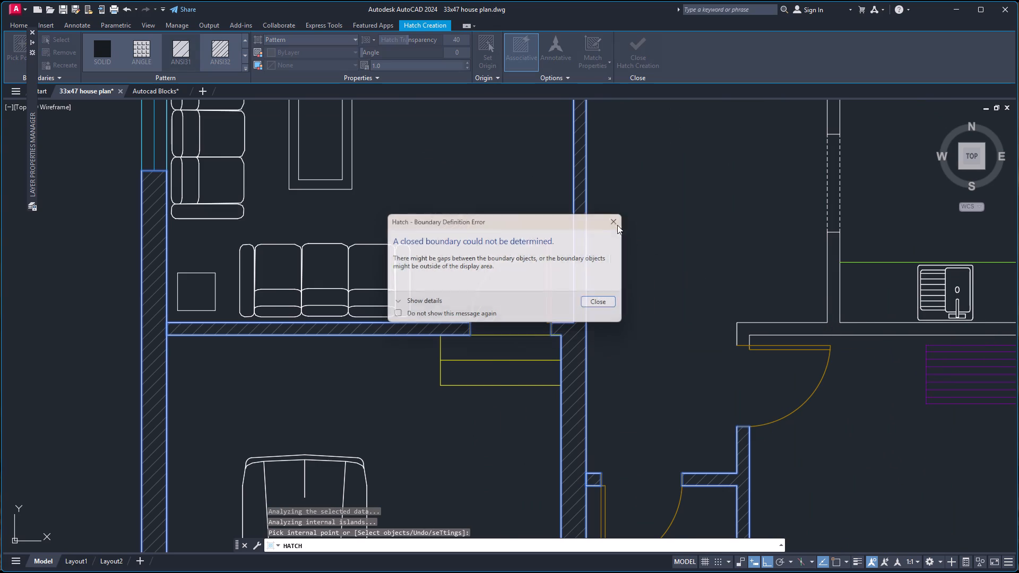
Hatch the east outer wall sections beside the southeast bedroom and the southeast corner with the south outer wall behind the stairs.
scroll(740, 317, "down", 3)
scroll(818, 306, "down", 3)
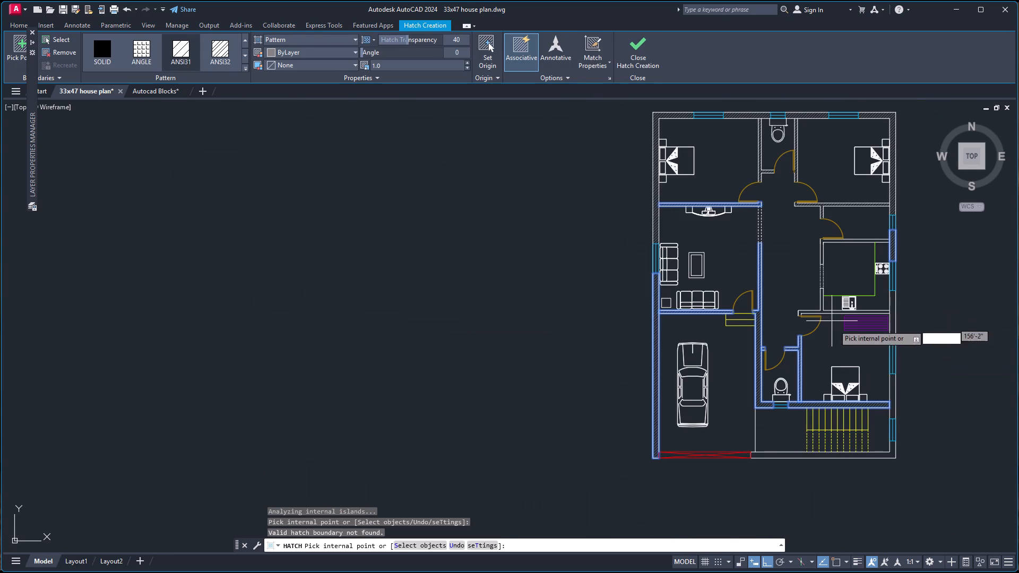
scroll(886, 421, "up", 2)
left_click(899, 201)
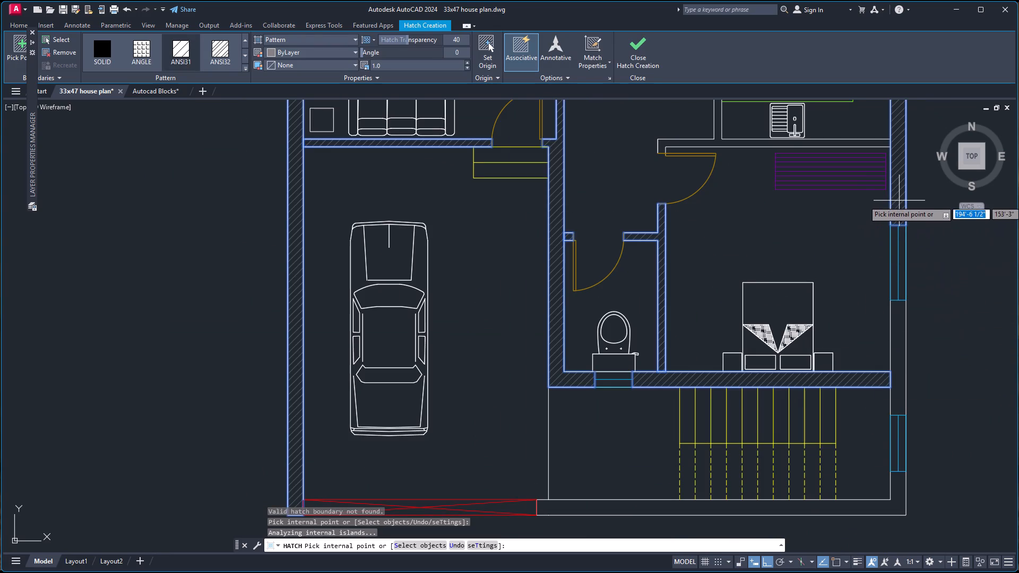
left_click(901, 338)
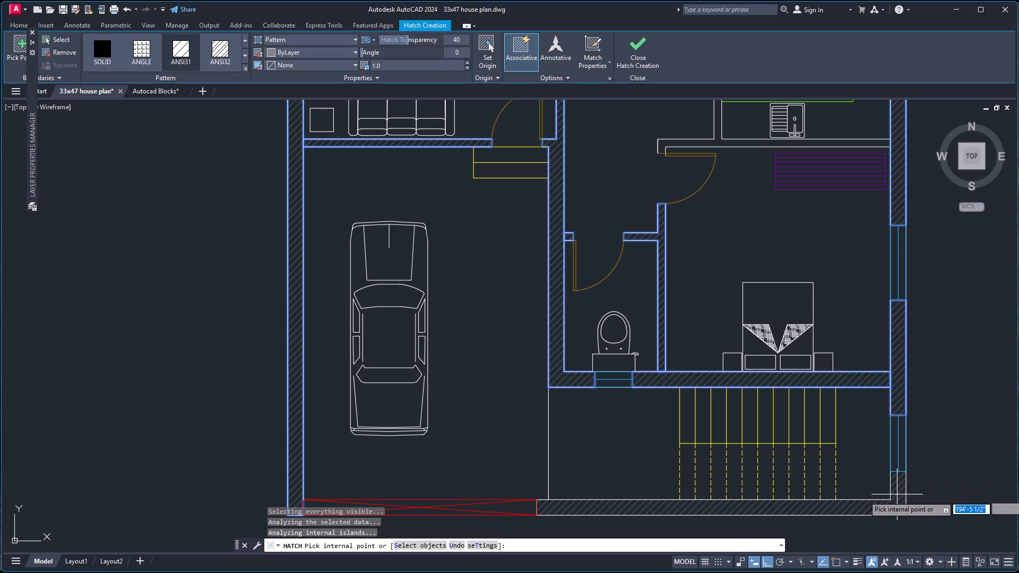
left_click(897, 499)
scroll(876, 374, "down", 3)
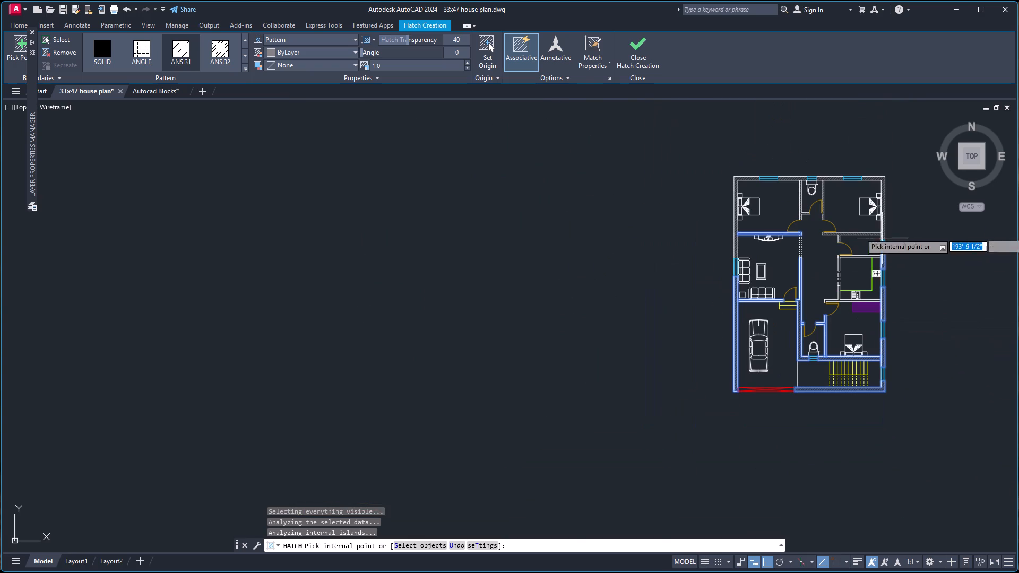
scroll(888, 204, "up", 3)
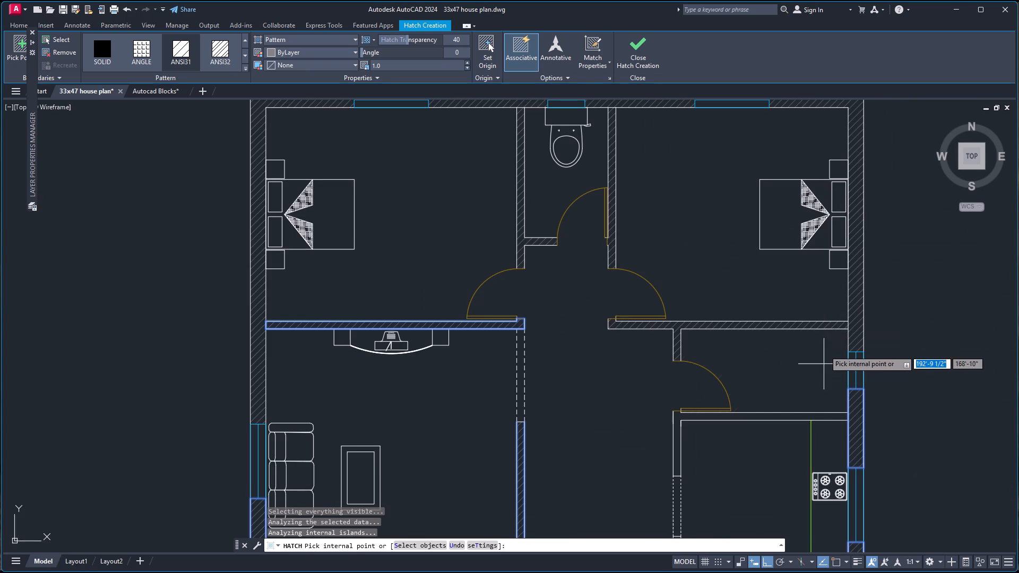
key("Escape")
Hatch the kitchen's north and south walls together with the west wall pieces on both sides of its opening.
key("space")
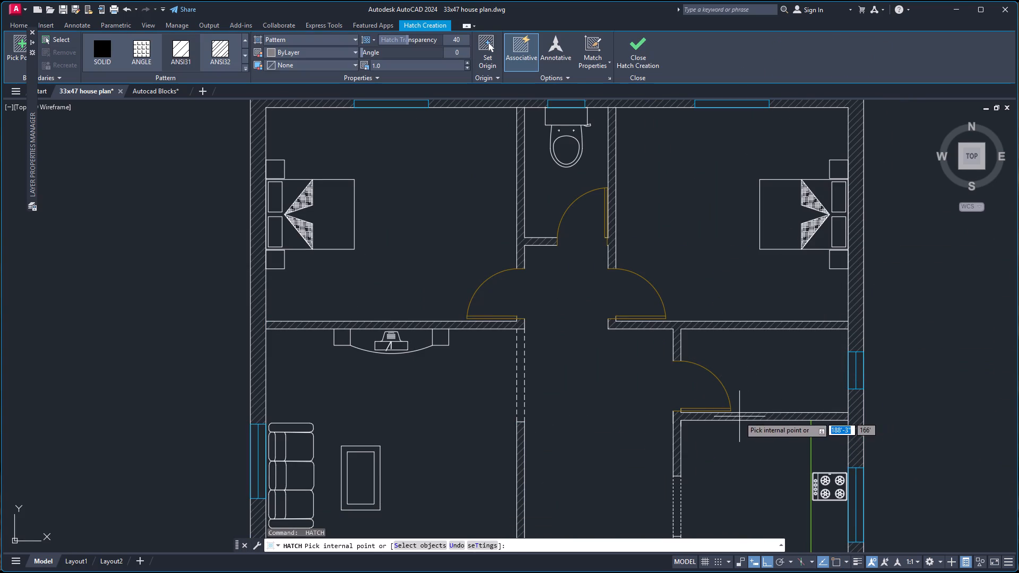
left_click(739, 416)
scroll(733, 430, "down", 2)
scroll(719, 485, "up", 2)
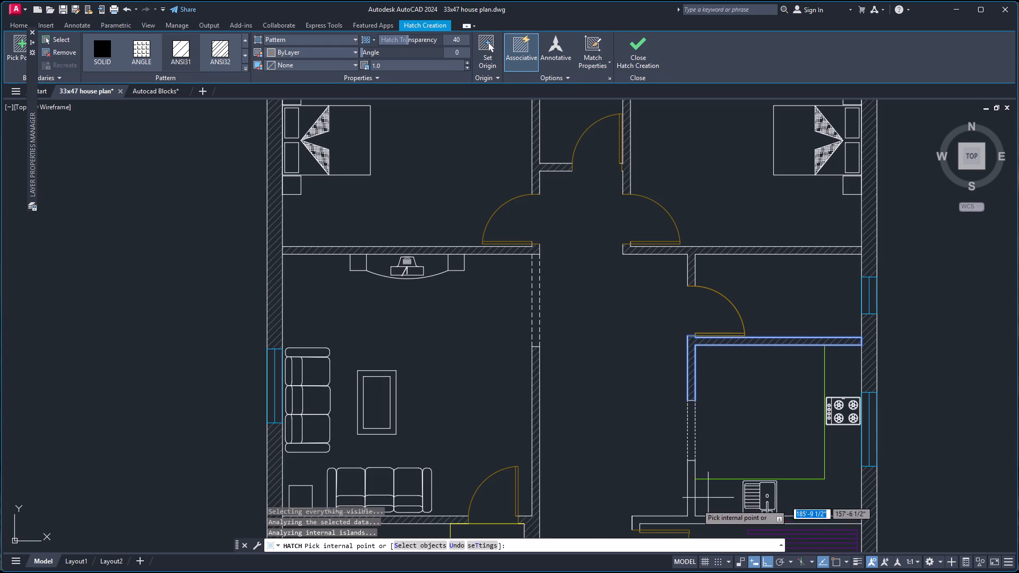
left_click(693, 513)
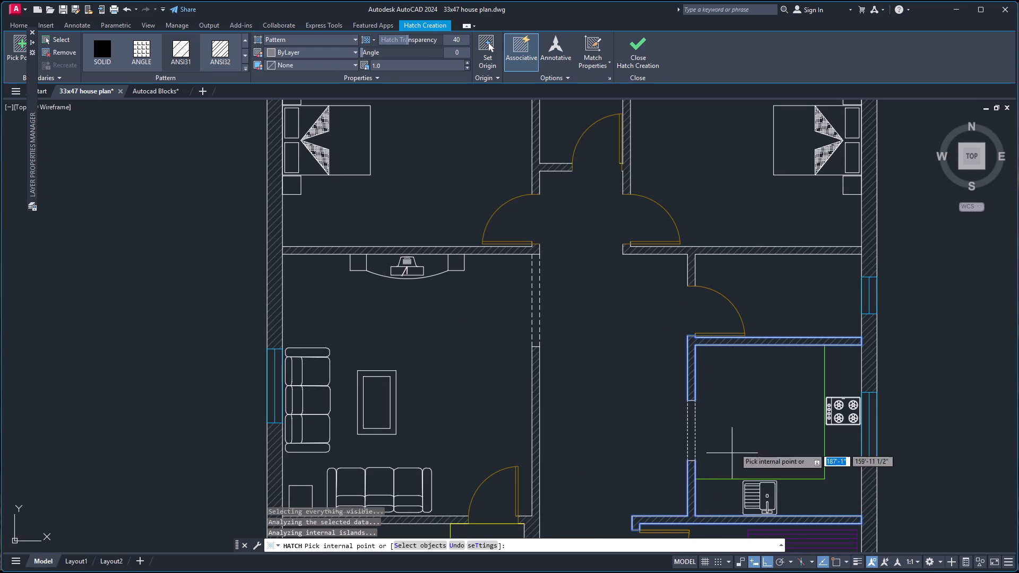
key("space")
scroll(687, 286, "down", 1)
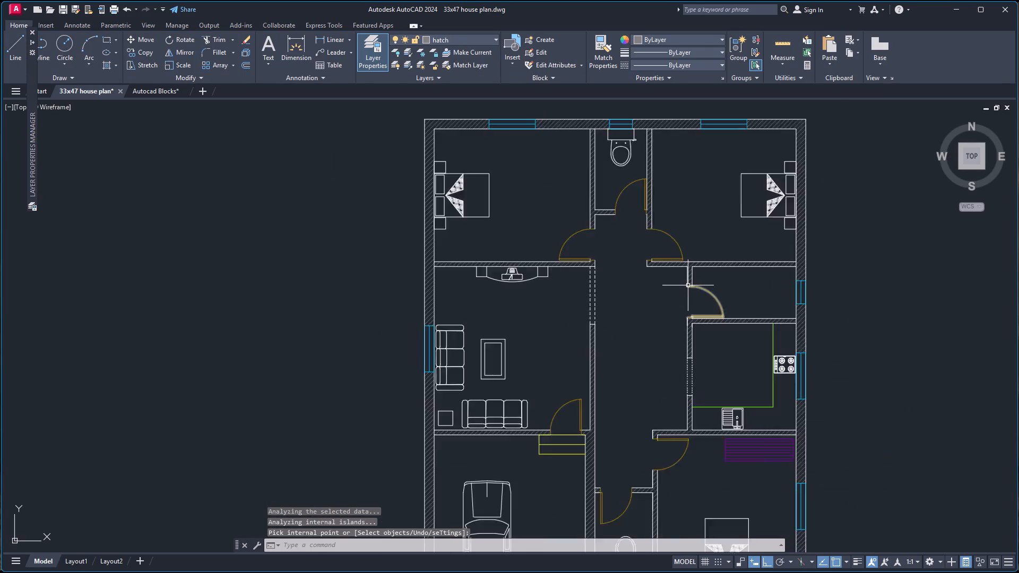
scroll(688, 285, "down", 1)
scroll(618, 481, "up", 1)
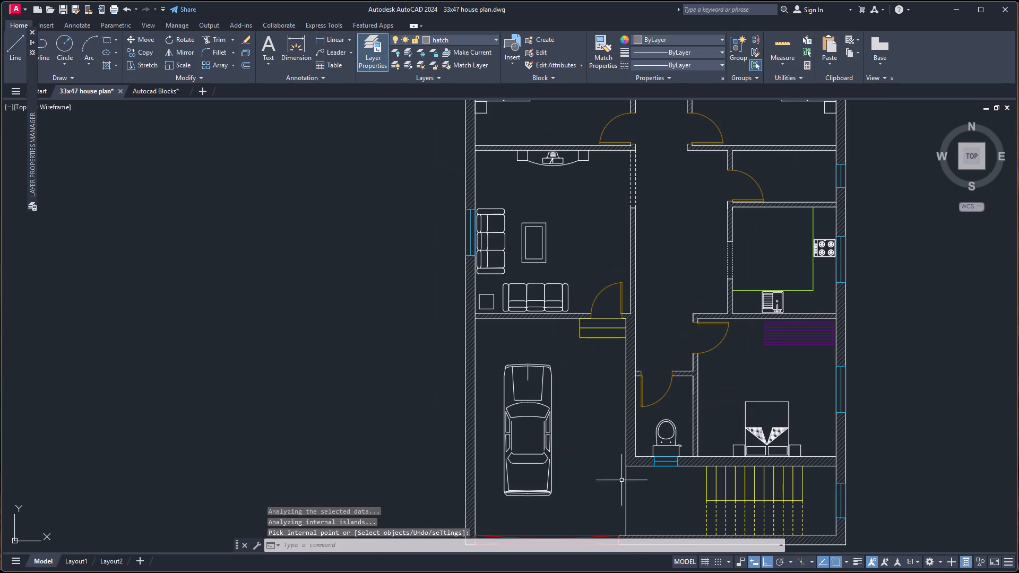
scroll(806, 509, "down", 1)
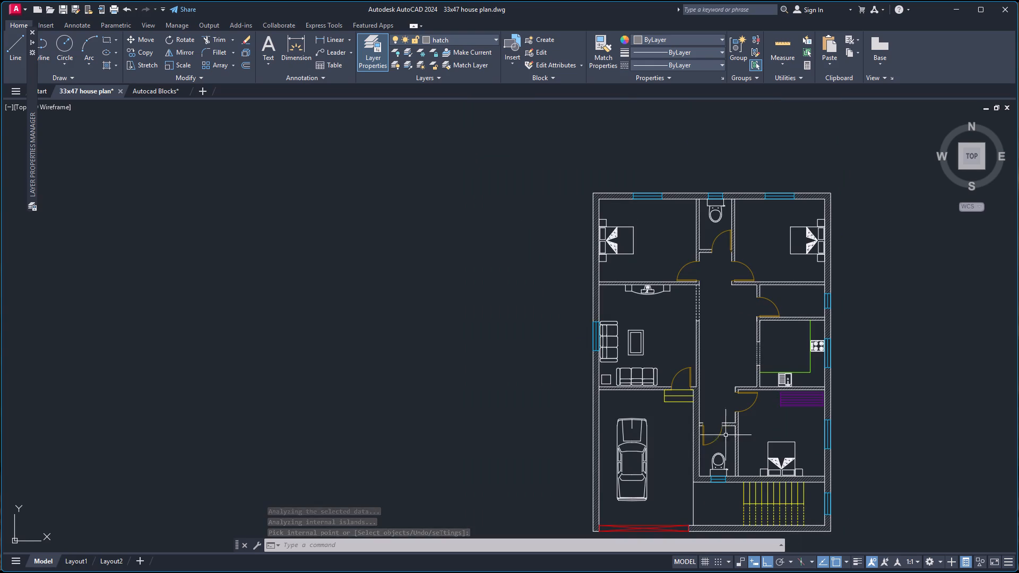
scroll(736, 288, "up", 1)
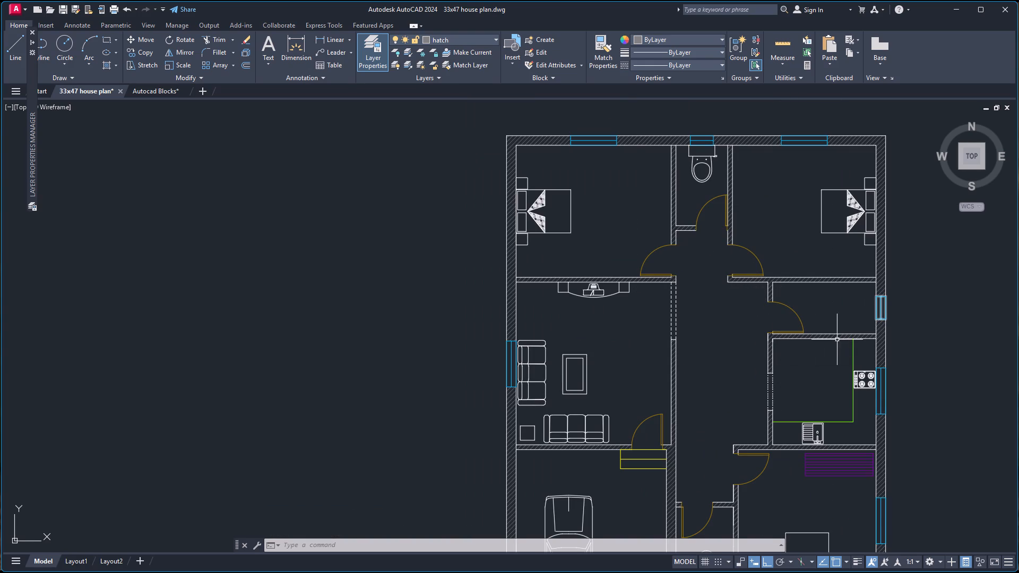
Create a layer named "hidden lines", make it current and set its color to 56.
scroll(671, 318, "up", 1)
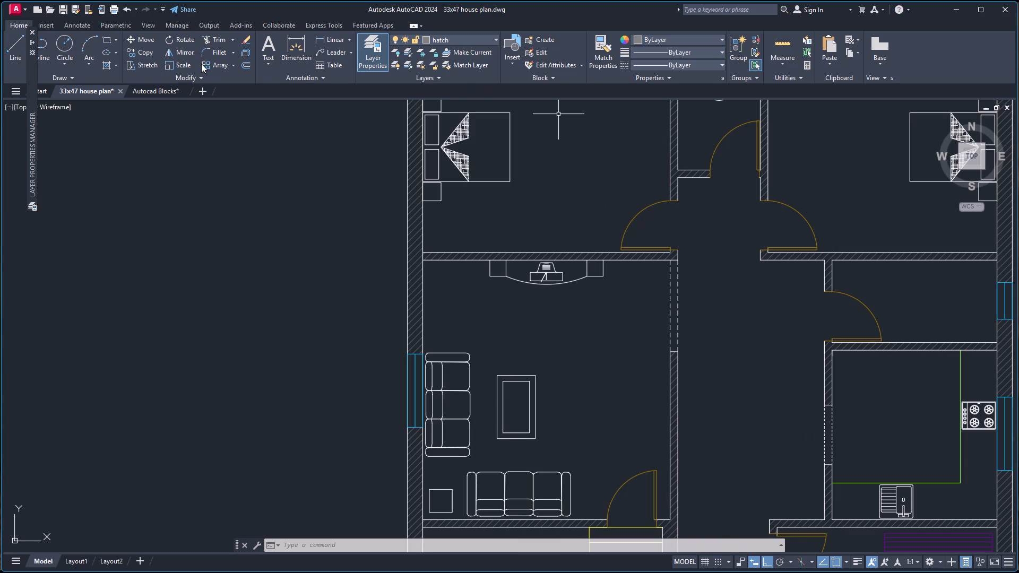
left_click(387, 60)
left_click(387, 60)
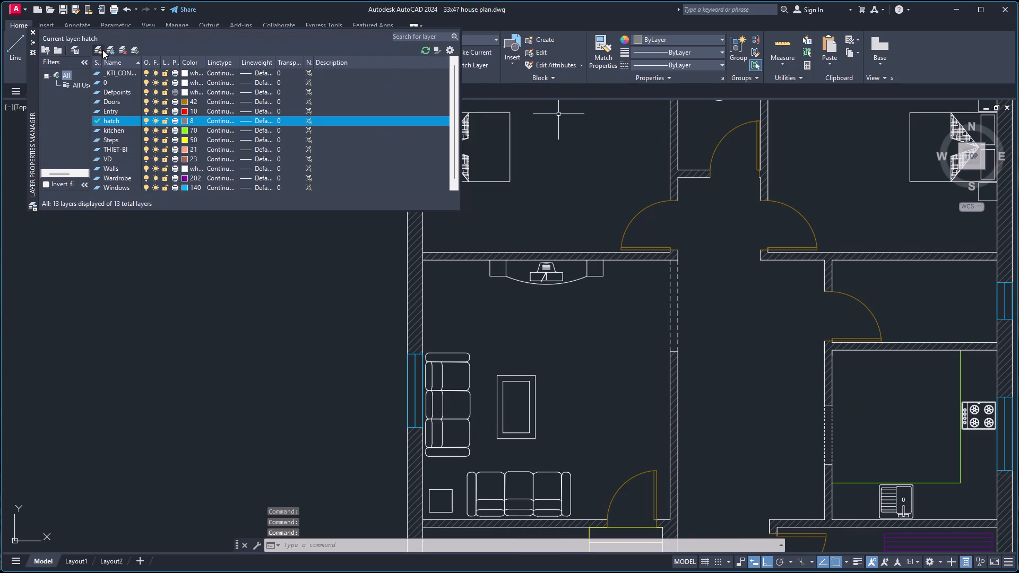
left_click(102, 50)
type("hidden lines")
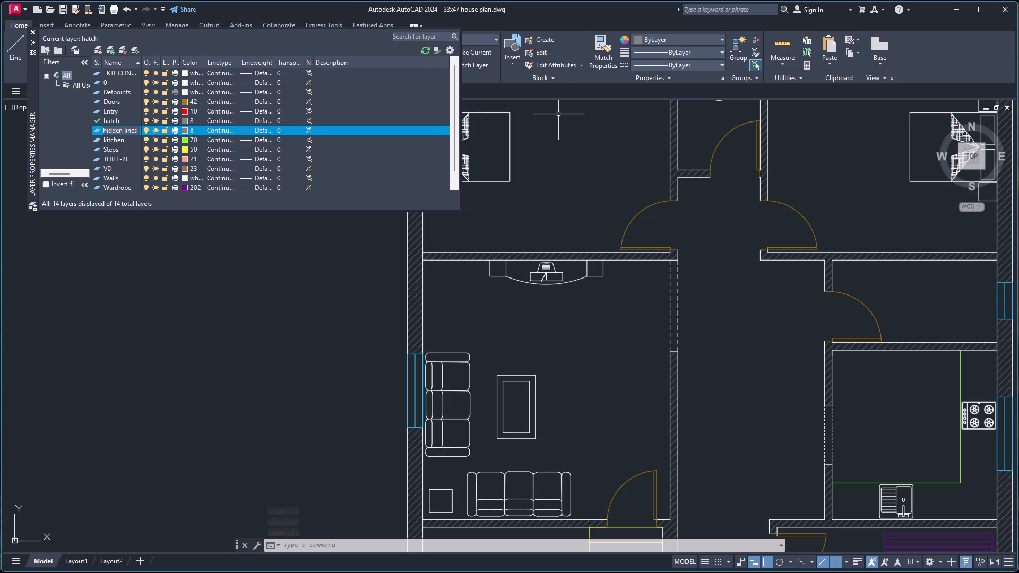
key("Return")
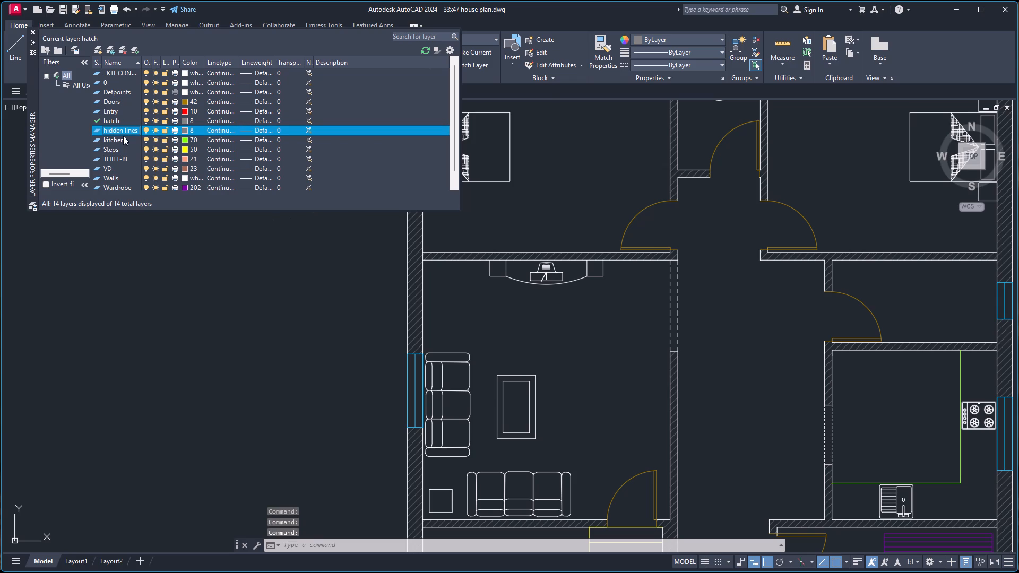
triple_click(131, 128)
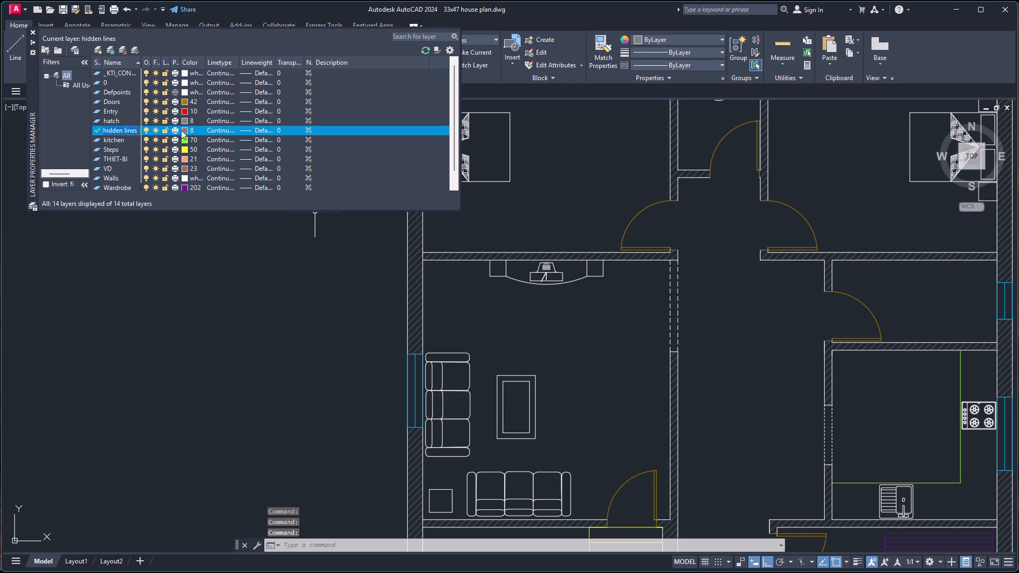
left_click(183, 130)
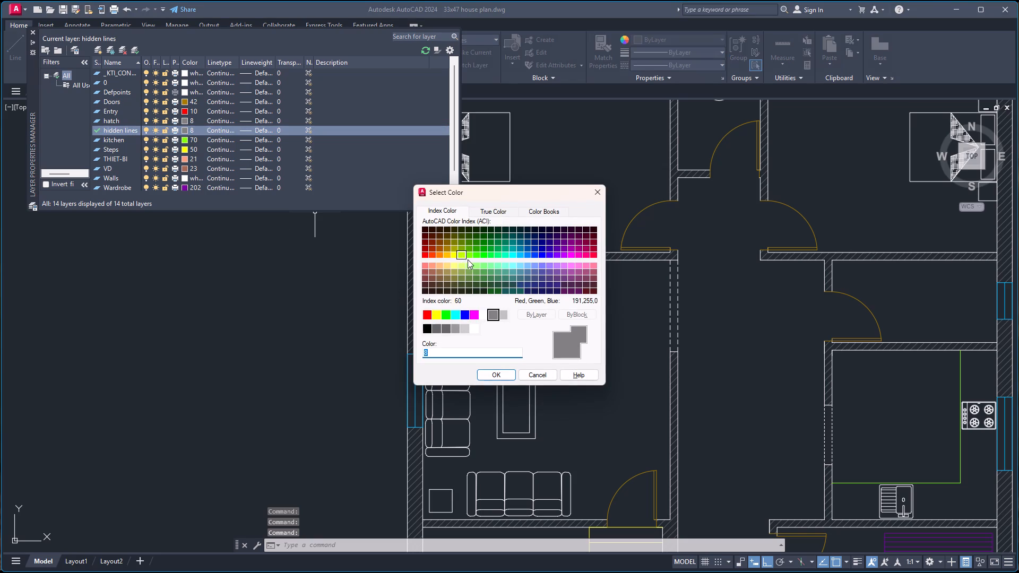
left_click(454, 234)
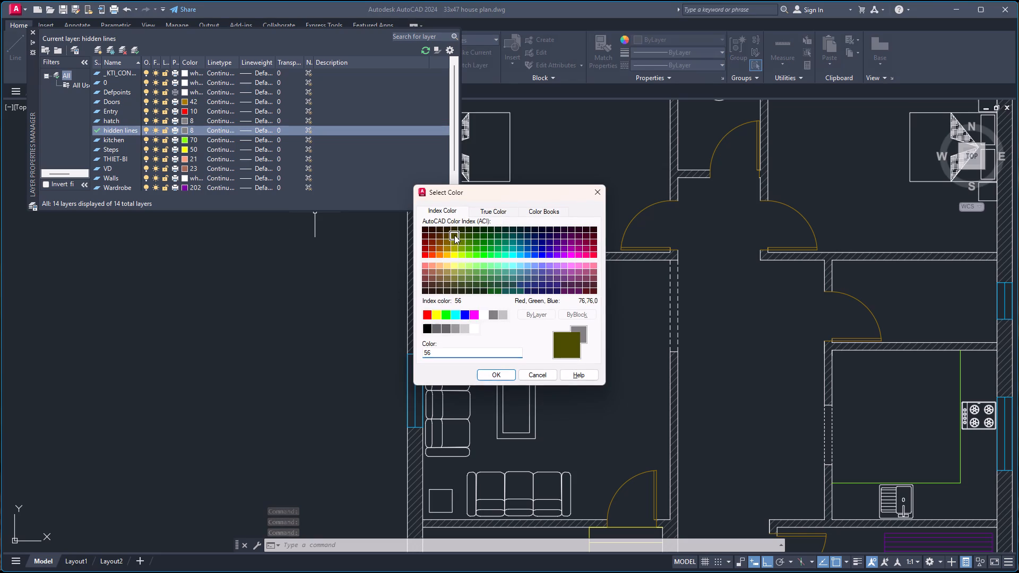
left_click(493, 375)
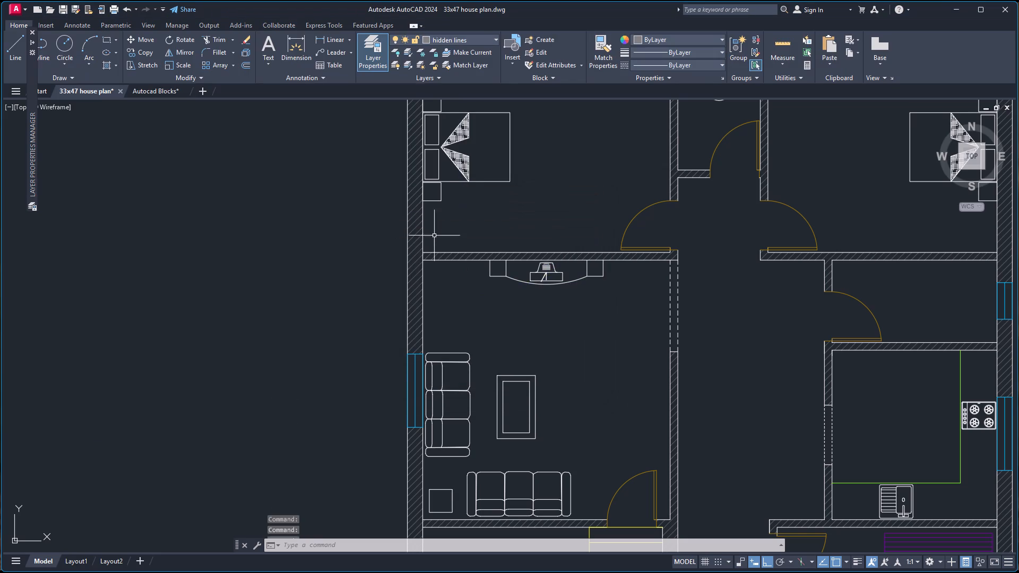
Move the dashed opening lines in the living room's east wall and the kitchen's west wall to the hidden lines layer.
left_click(660, 315)
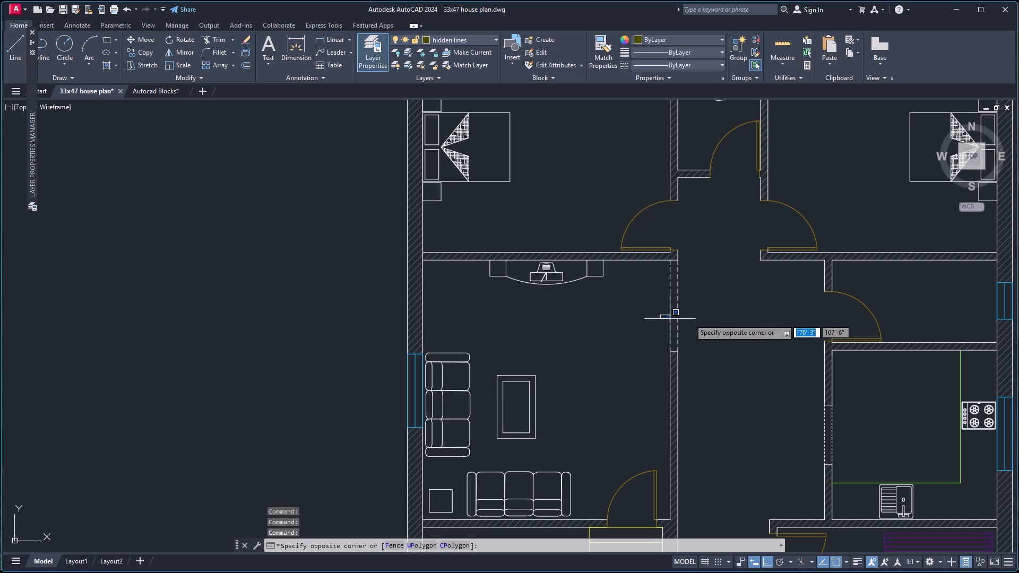
left_click(702, 319)
left_click(715, 321)
left_click(641, 322)
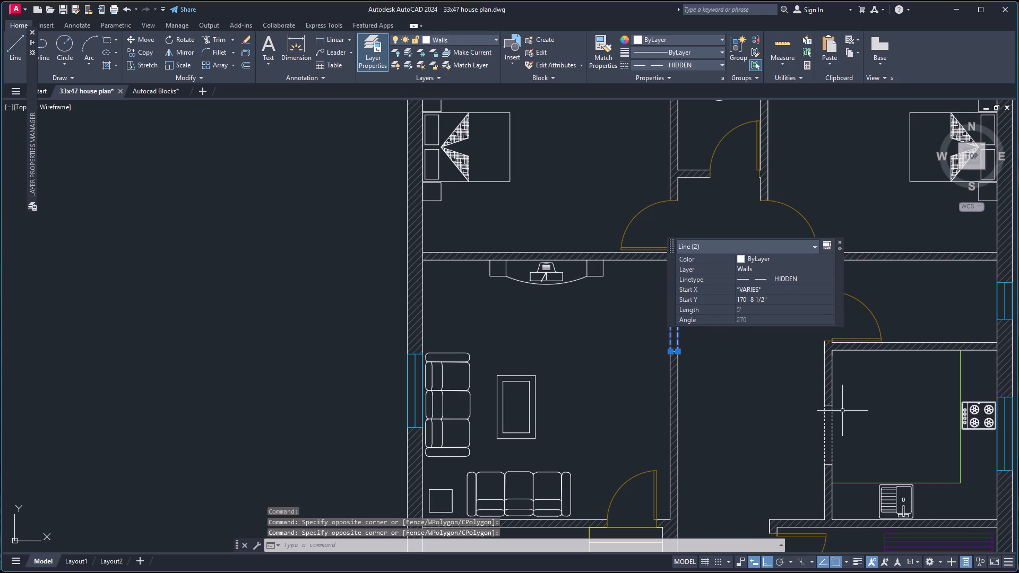
left_click(848, 429)
left_click(809, 435)
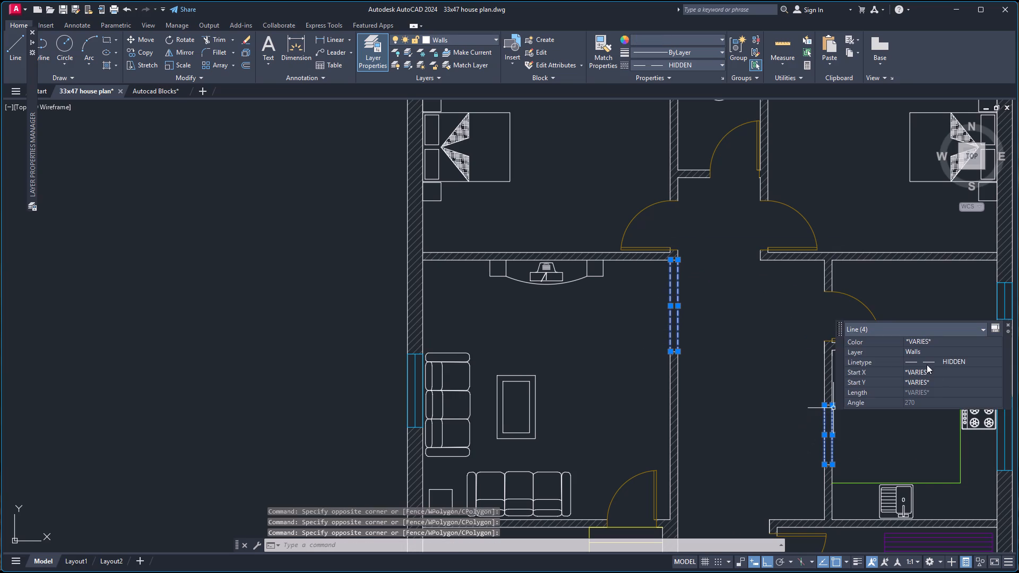
double_click(924, 353)
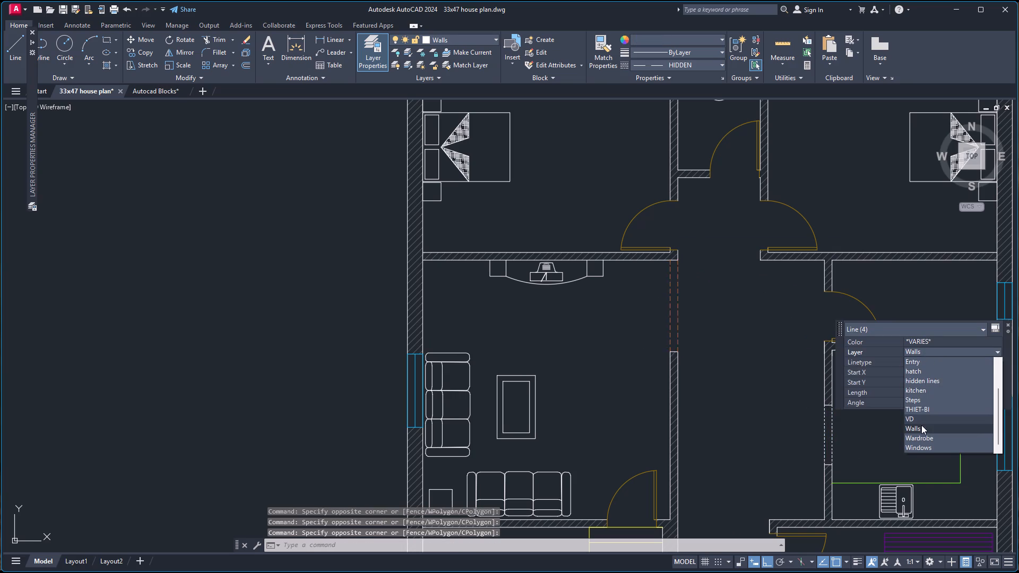
left_click(936, 380)
left_click(1008, 325)
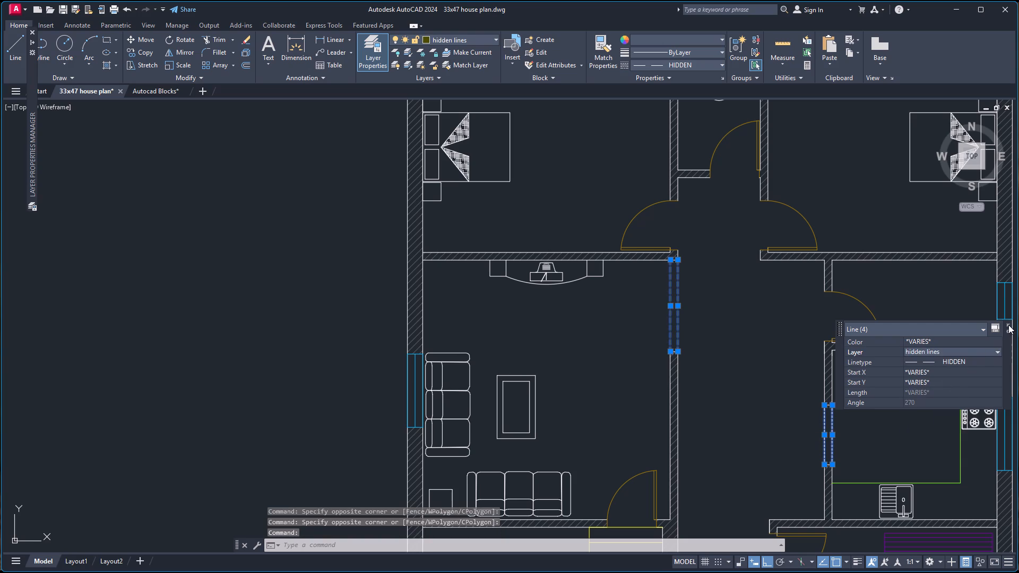
key("Escape")
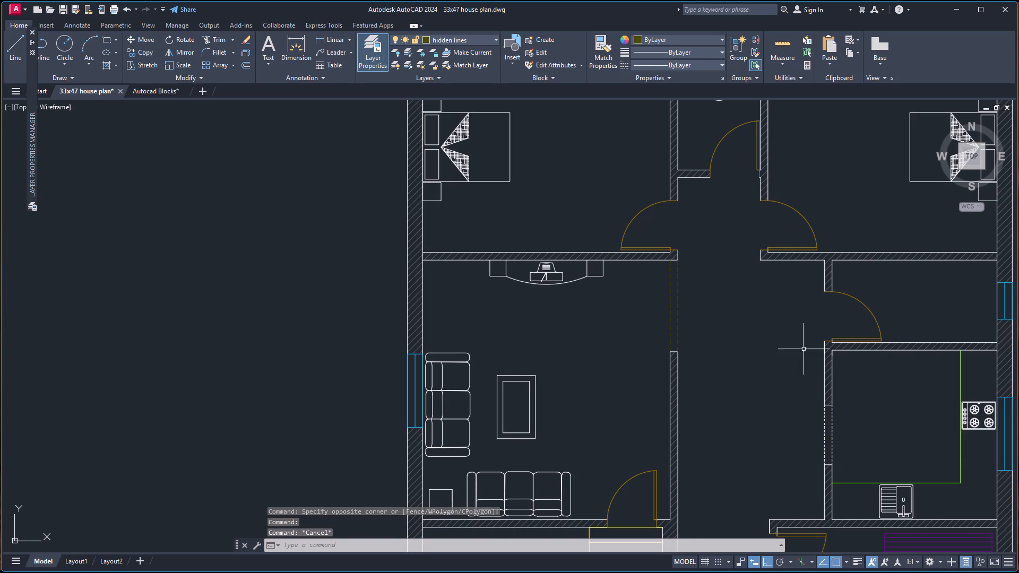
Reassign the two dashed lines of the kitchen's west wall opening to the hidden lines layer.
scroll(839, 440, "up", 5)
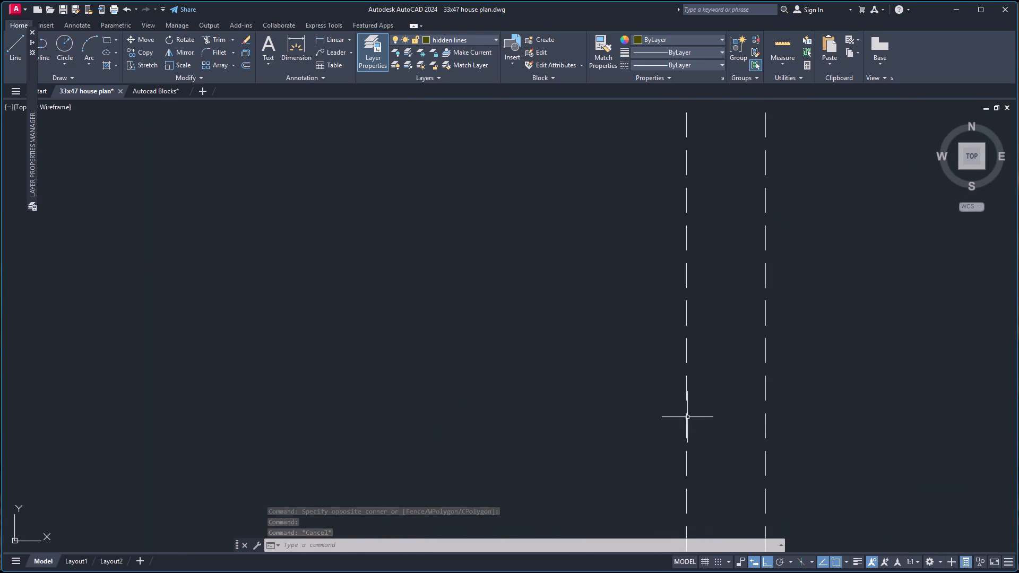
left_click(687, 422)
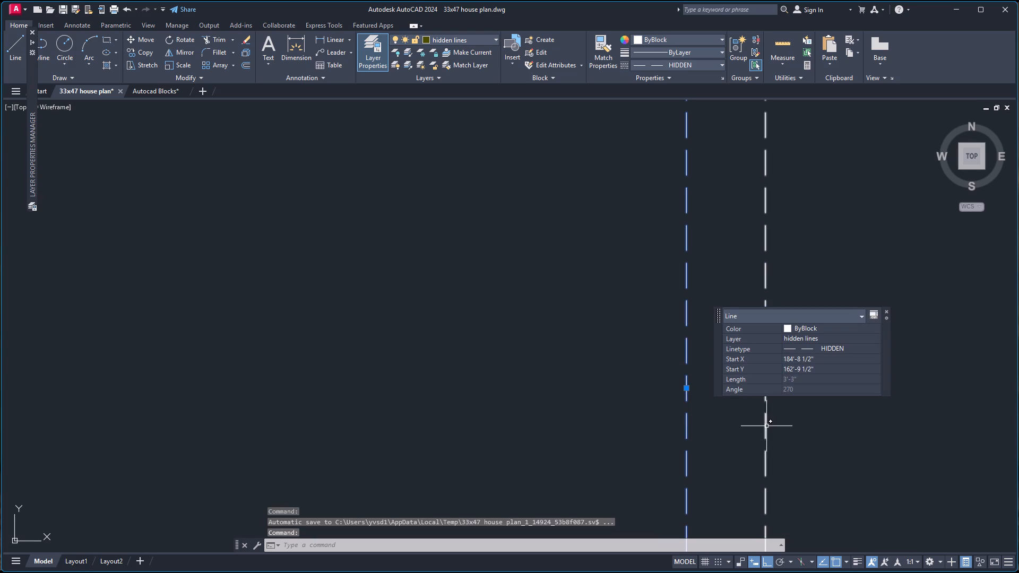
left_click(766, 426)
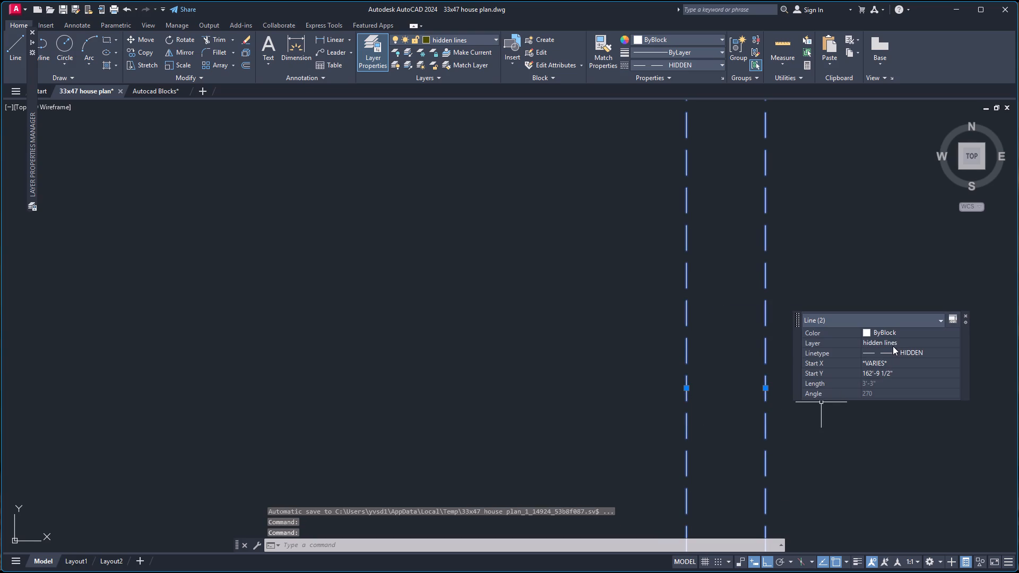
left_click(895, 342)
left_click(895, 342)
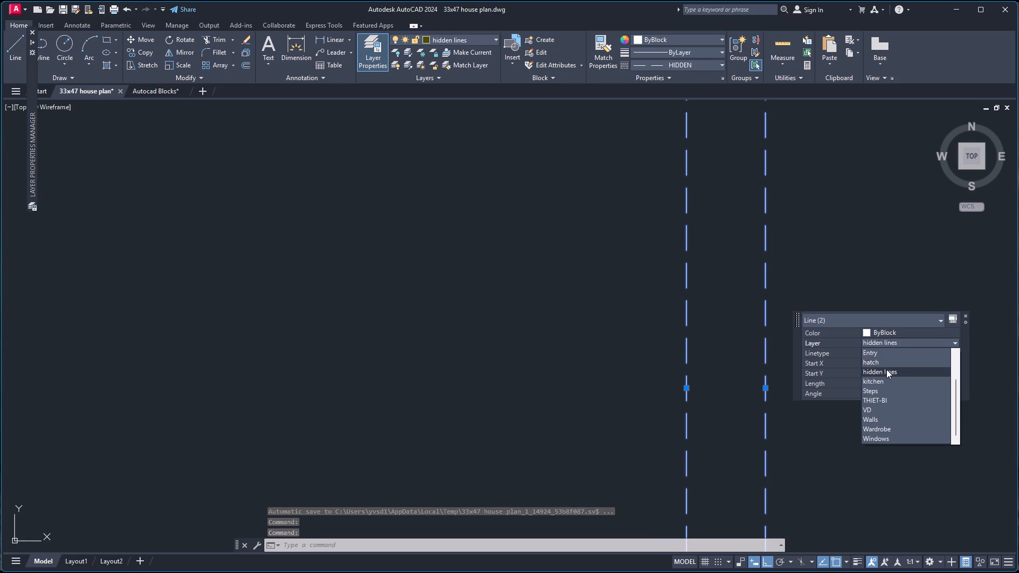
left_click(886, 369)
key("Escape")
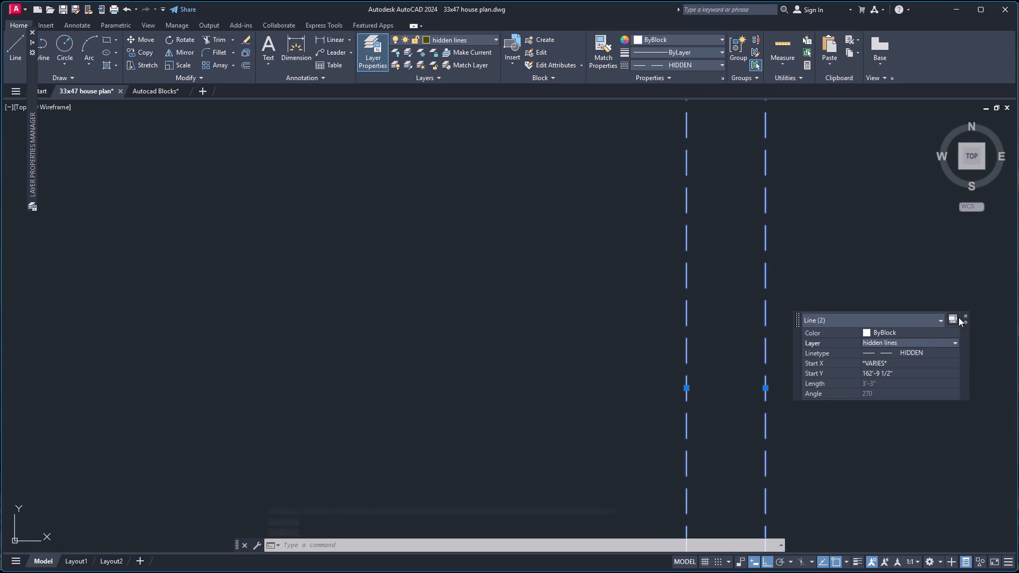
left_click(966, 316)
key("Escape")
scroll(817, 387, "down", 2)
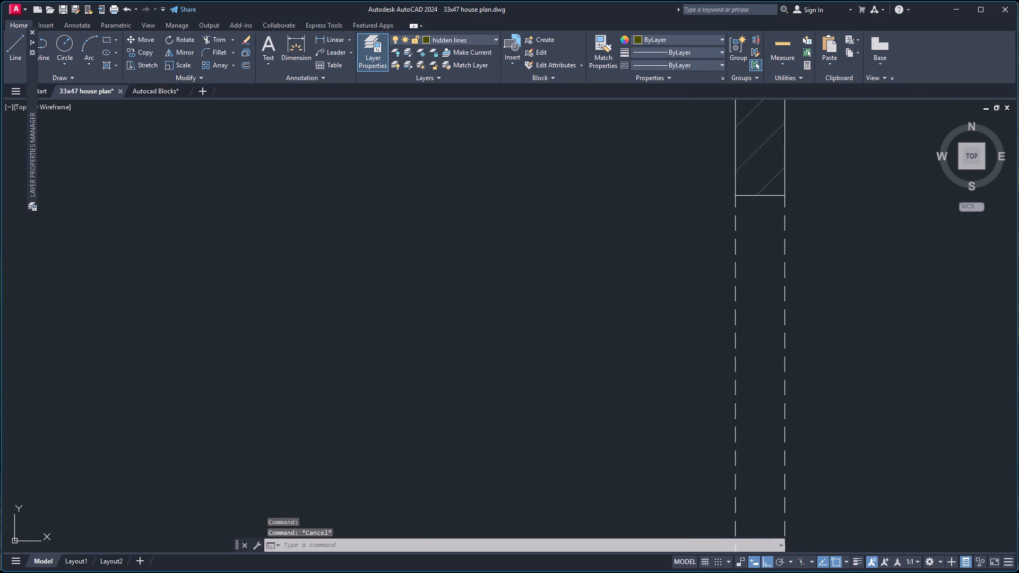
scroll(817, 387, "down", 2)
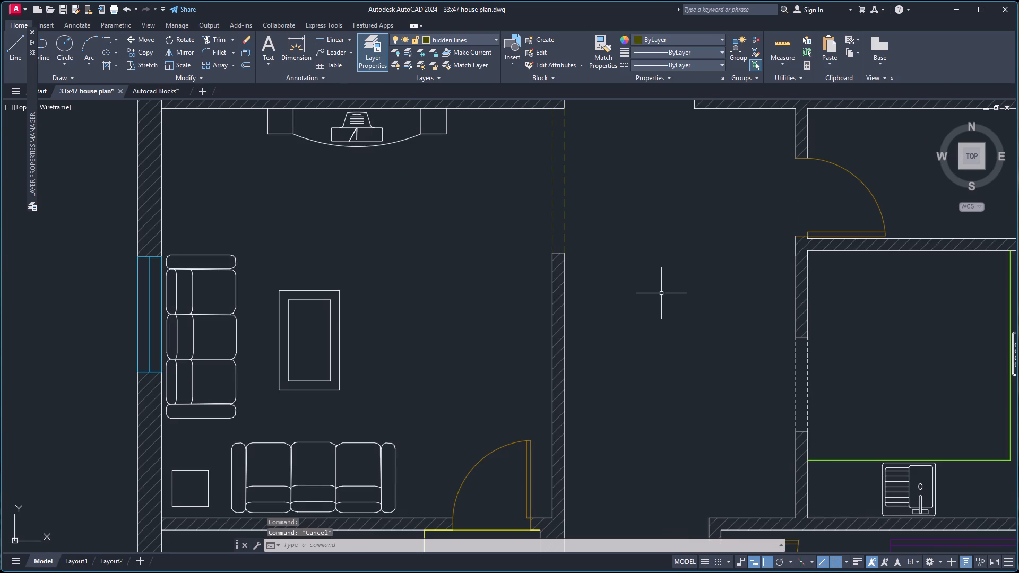
Put the west dashed line of the kitchen opening on the hatch layer and set its color to ByLayer.
left_click(796, 385)
left_click(919, 301)
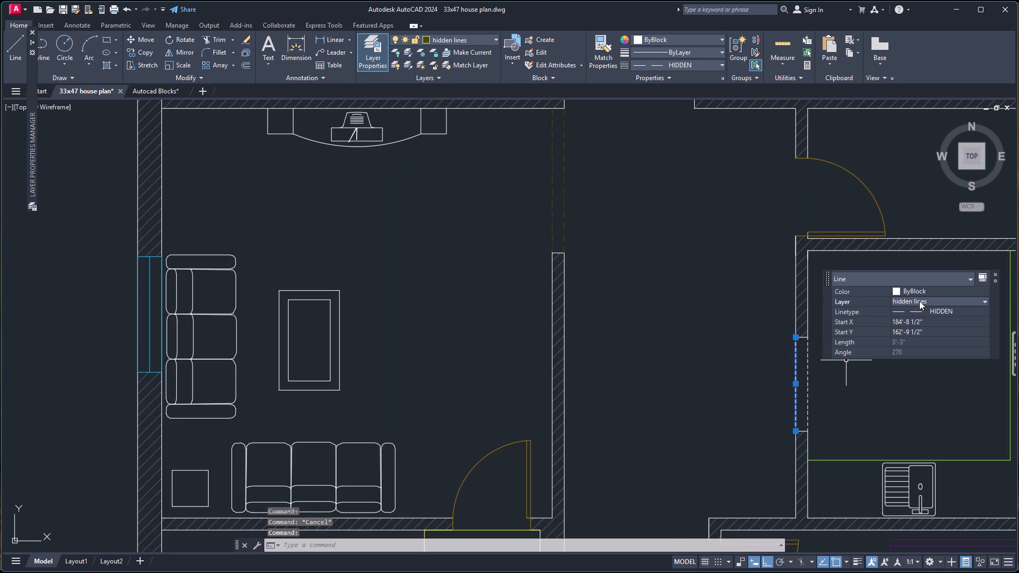
left_click(922, 310)
left_click(922, 310)
left_click(922, 311)
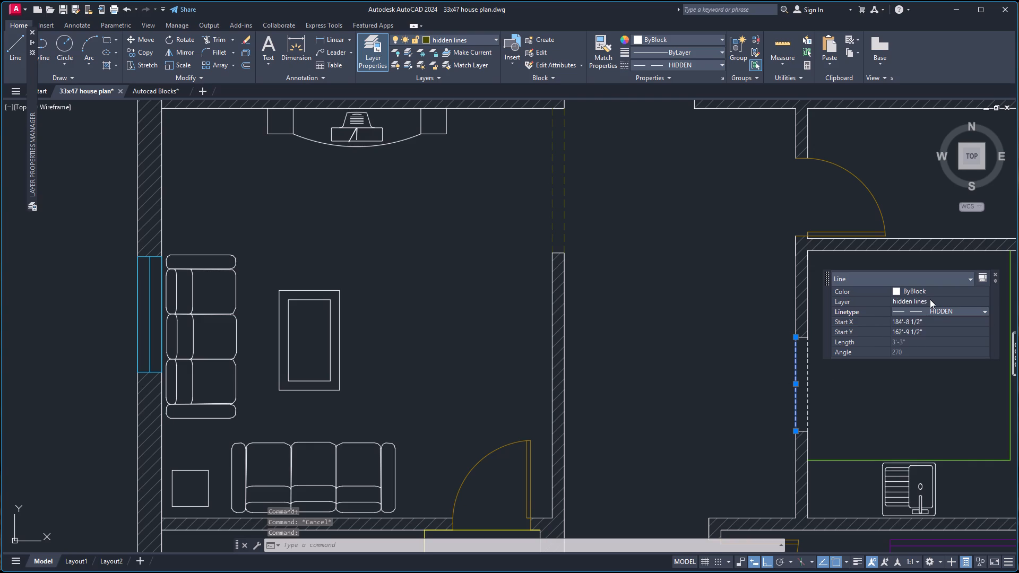
double_click(930, 299)
left_click(911, 323)
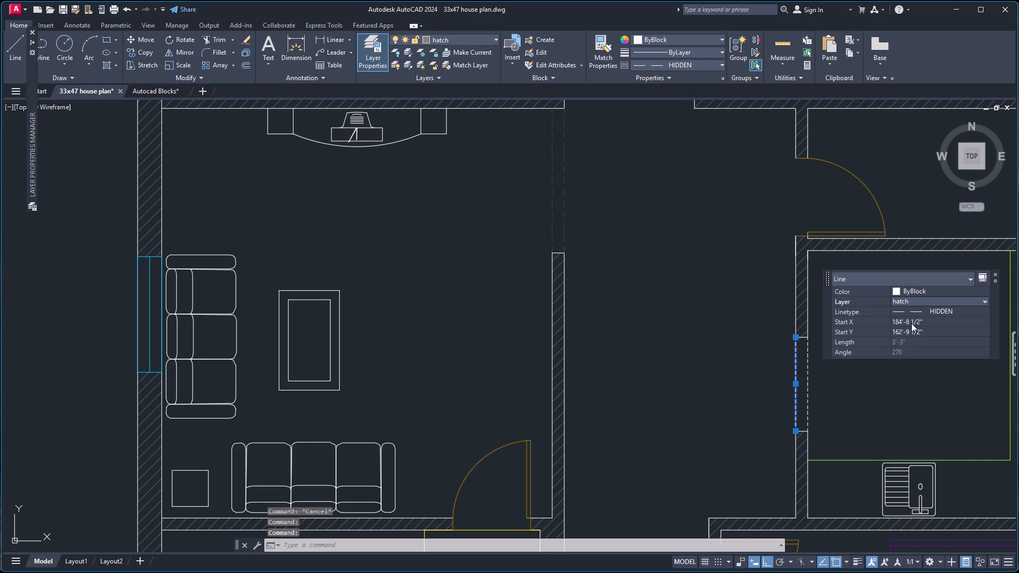
left_click(722, 36)
left_click(685, 56)
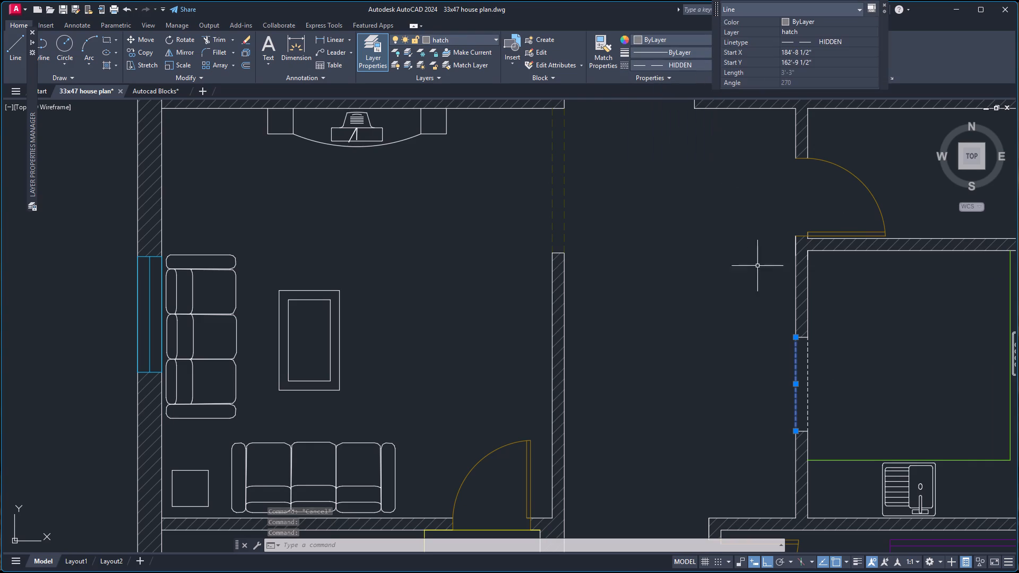
key("Escape")
Move both dashed lines of the kitchen's west wall opening to the hidden lines layer.
left_click(809, 390)
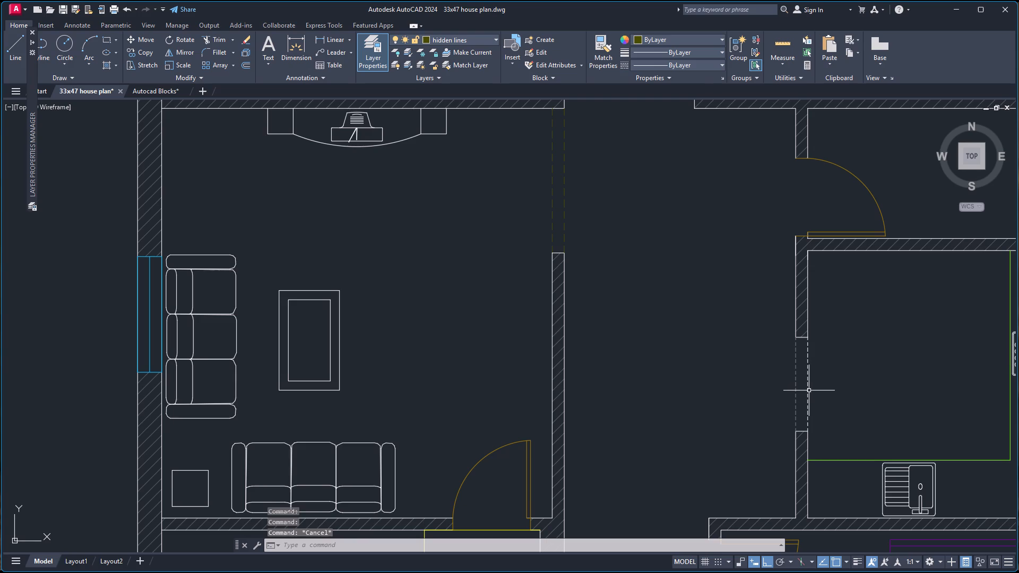
left_click(797, 393)
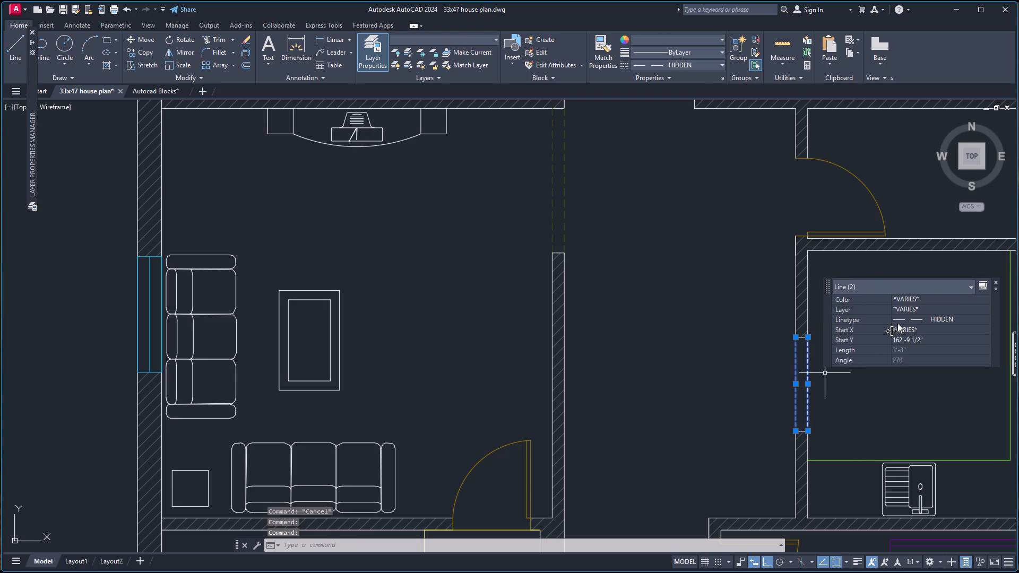
double_click(923, 306)
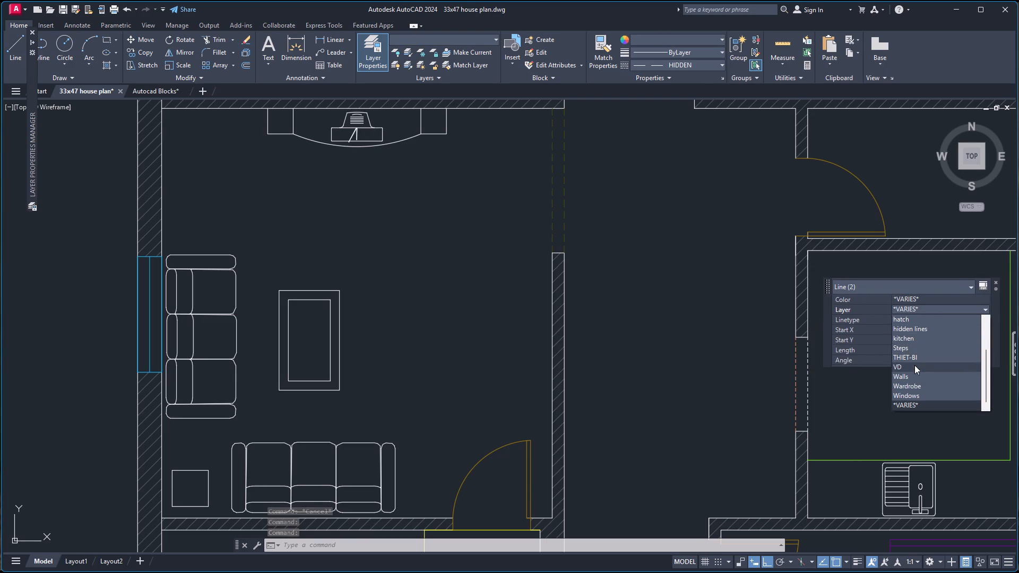
left_click(922, 326)
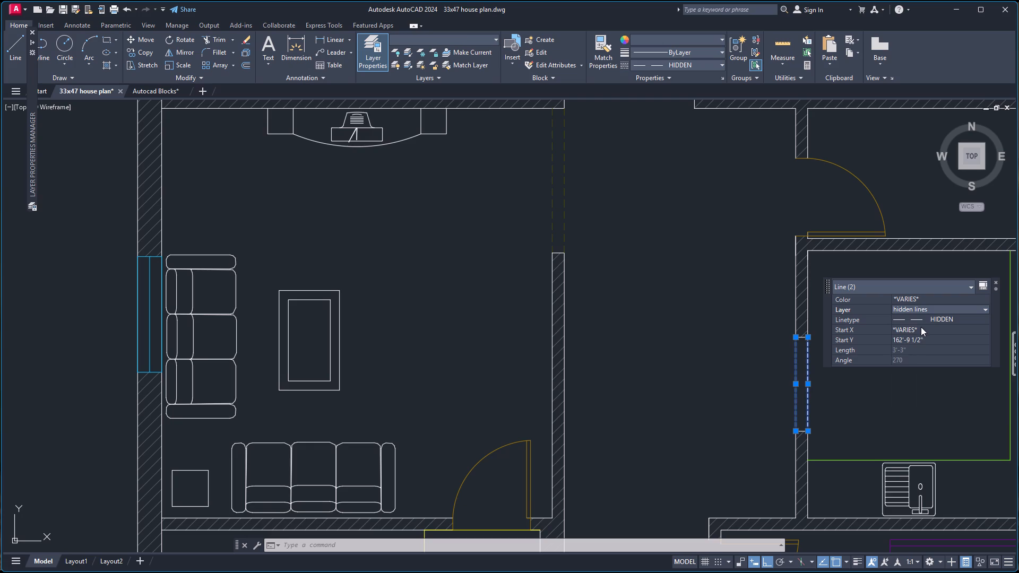
key("Escape")
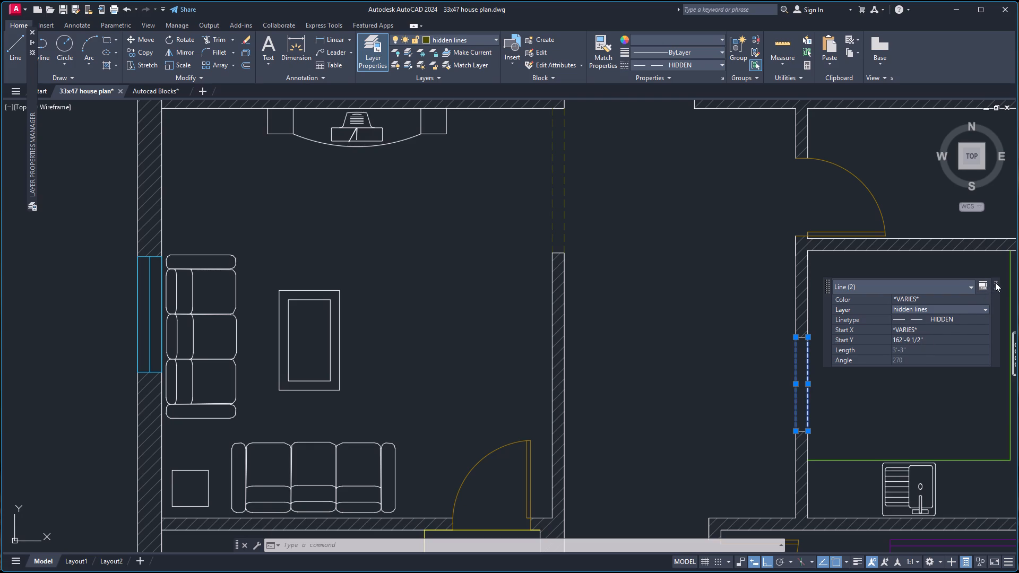
left_click(996, 282)
key("Escape")
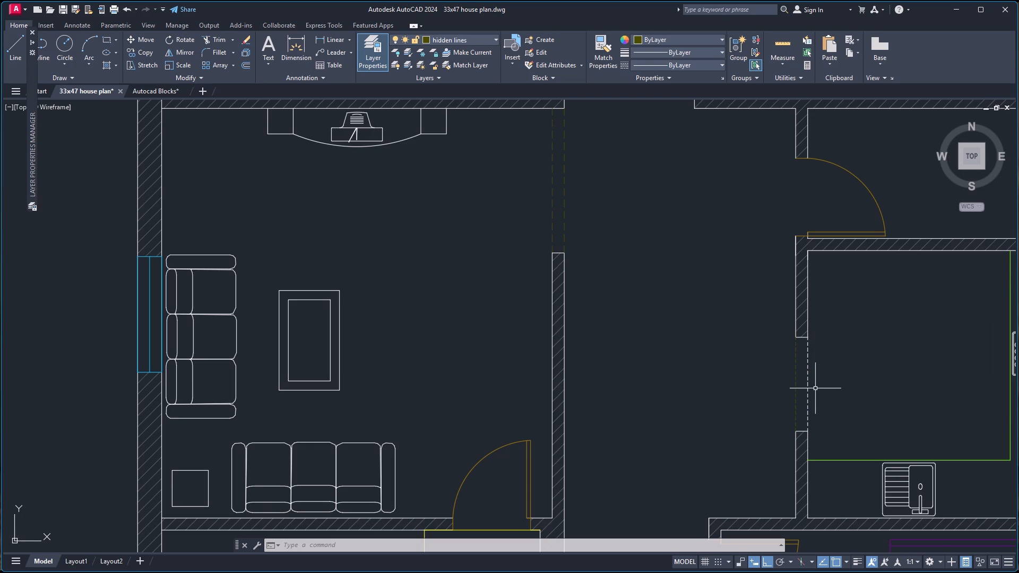
Set the color of the east dashed line in the kitchen opening to ByLayer.
left_click(809, 393)
left_click(677, 46)
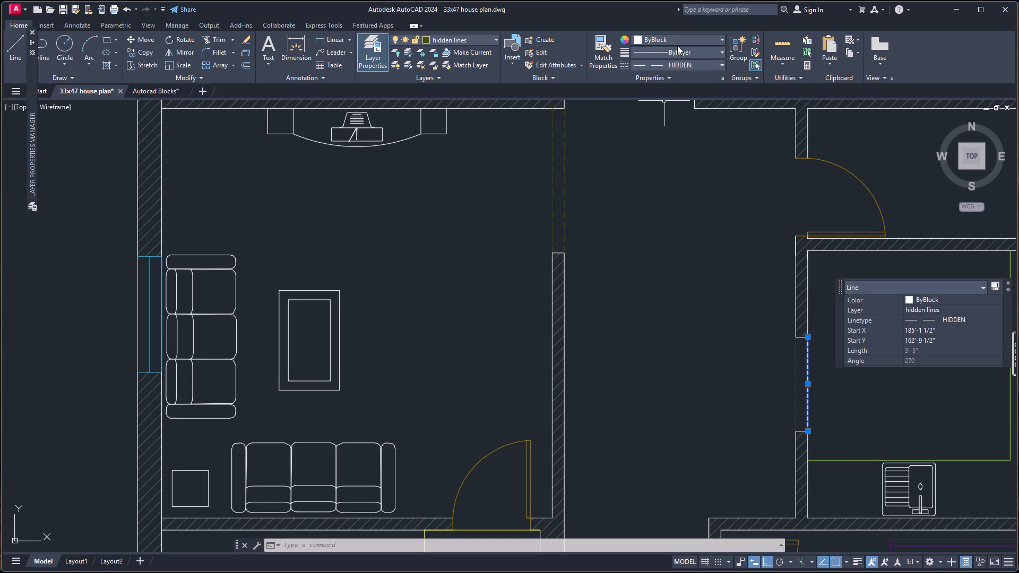
left_click(669, 50)
key("Escape")
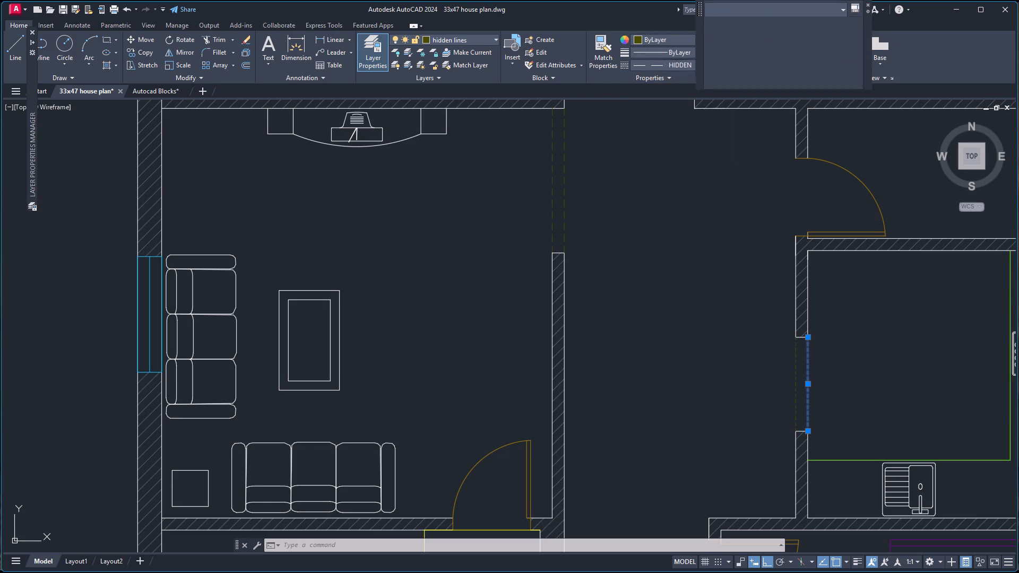
Examine the whole floor plan and the dashed lines at the kitchen opening.
scroll(693, 290, "down", 2)
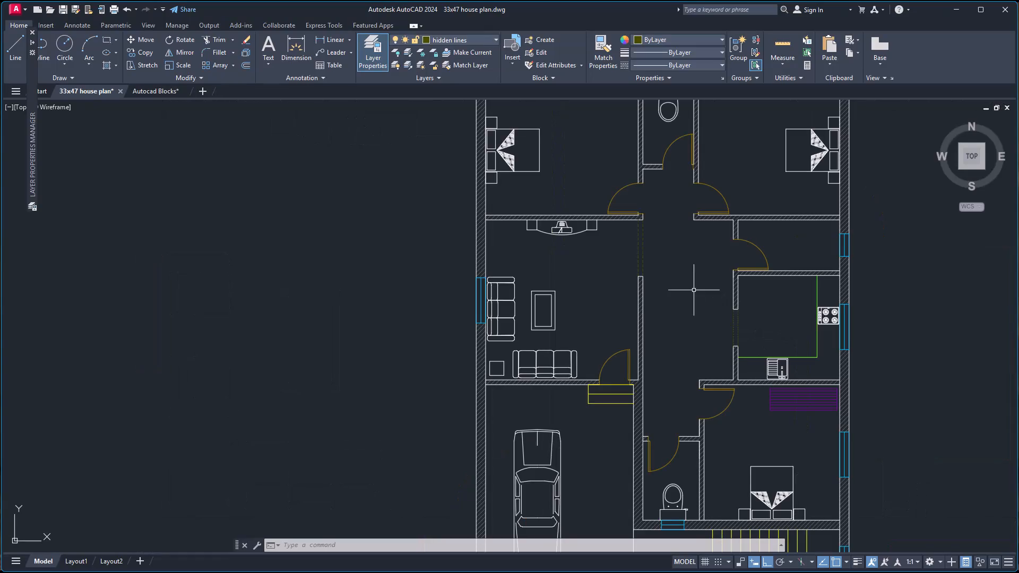
scroll(646, 185, "down", 2)
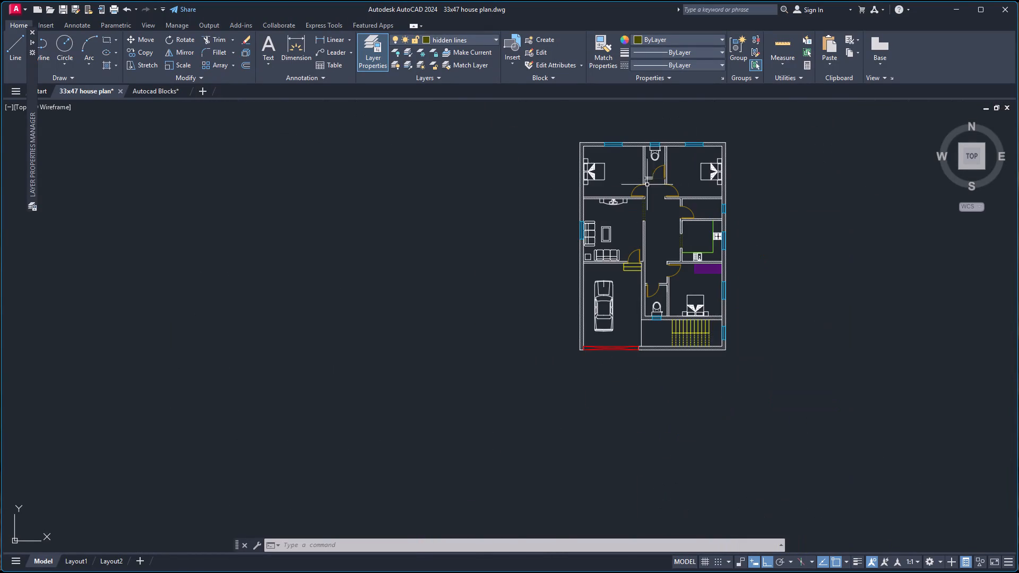
scroll(654, 164, "up", 2)
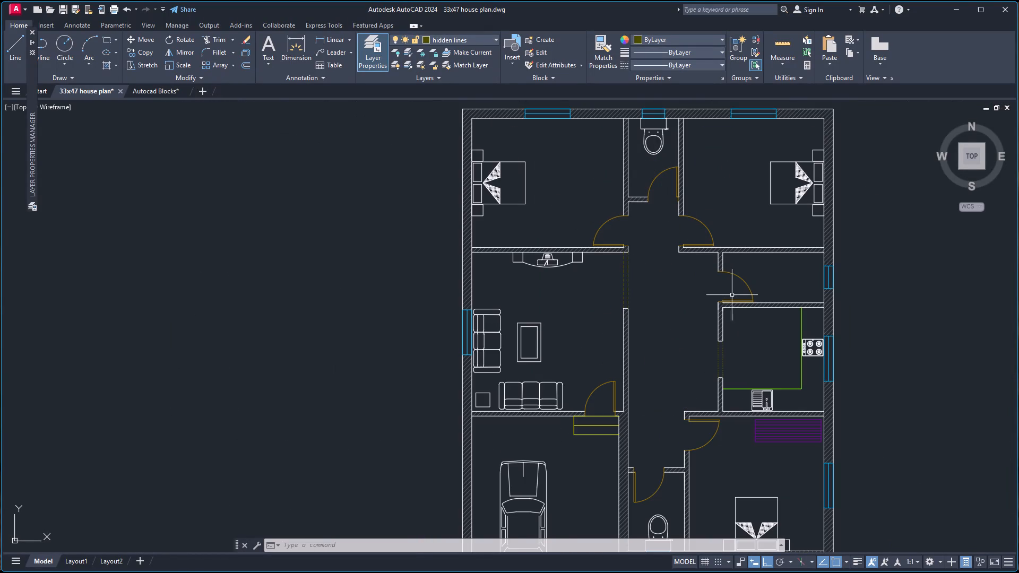
scroll(738, 389, "up", 2)
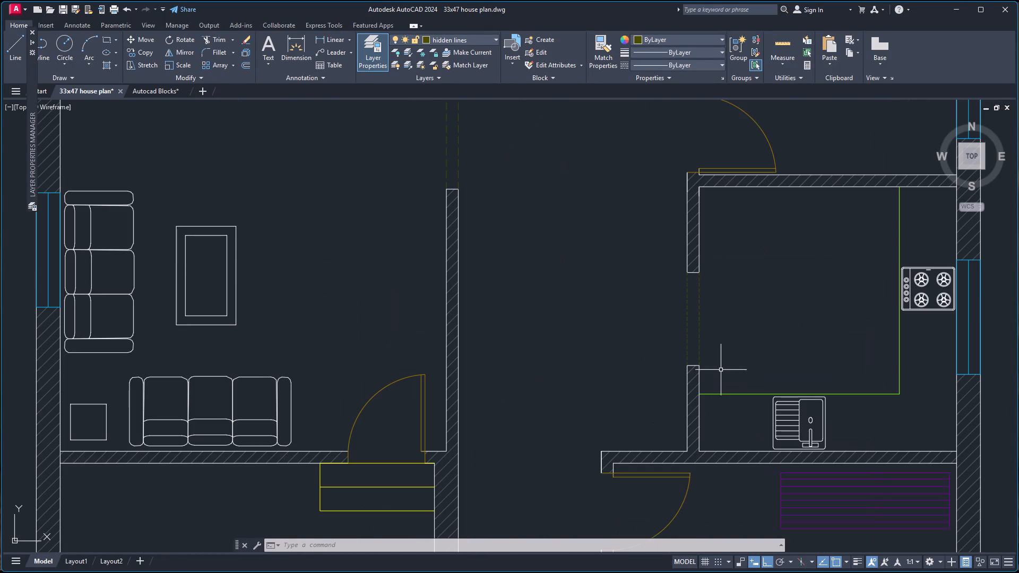
scroll(515, 211, "down", 3)
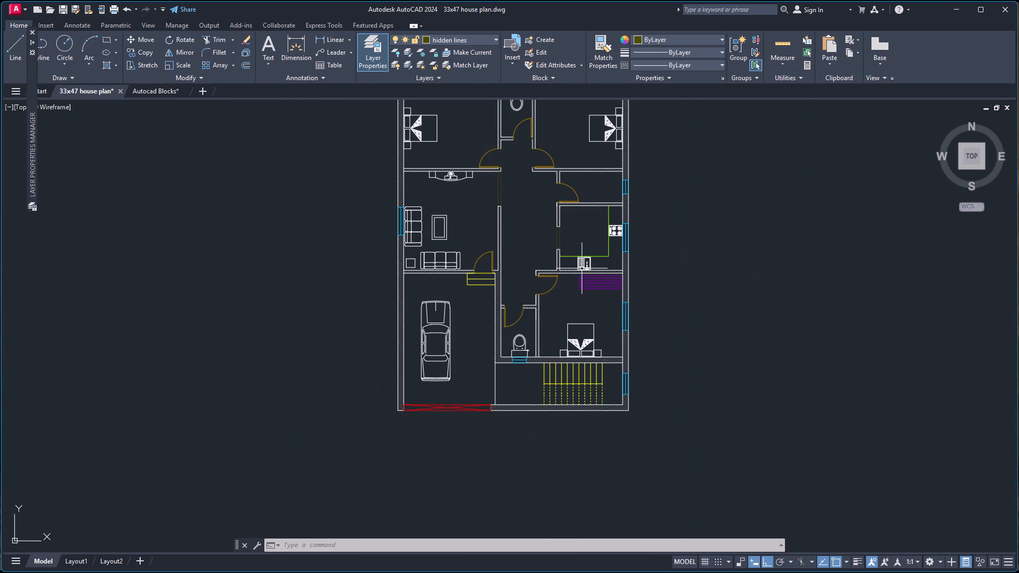
scroll(582, 269, "up", 1)
scroll(582, 283, "down", 1)
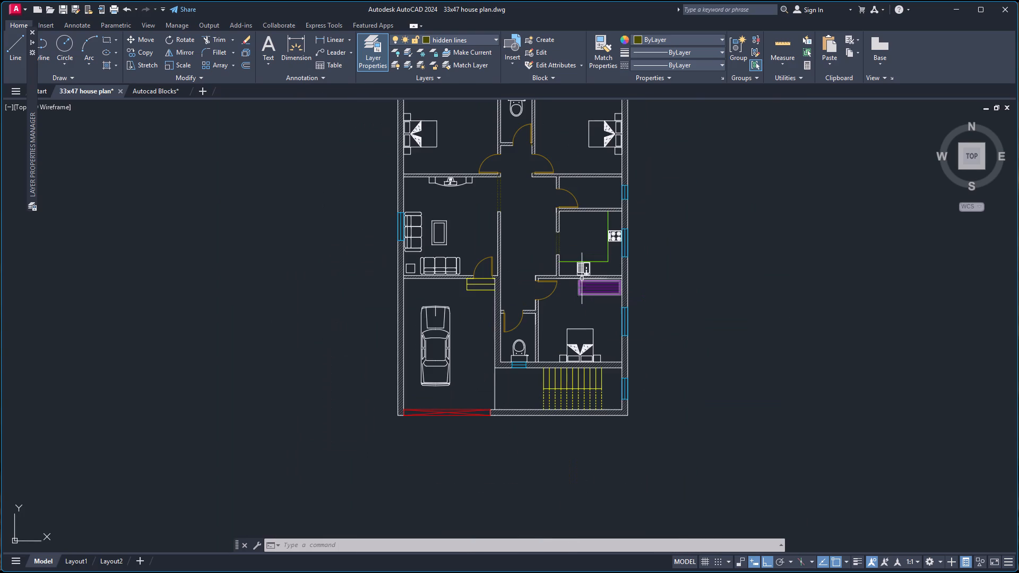
Make layer 0 the current layer.
left_click(481, 39)
left_click(445, 68)
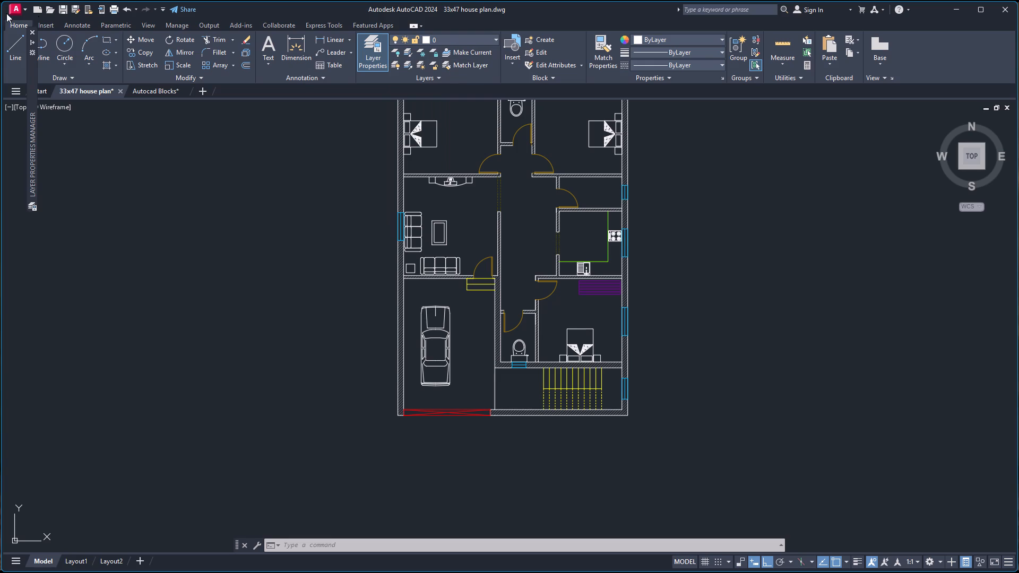
Place a centre-aligned multiline text box in the northwest bedroom, just east of the bed.
left_click(74, 26)
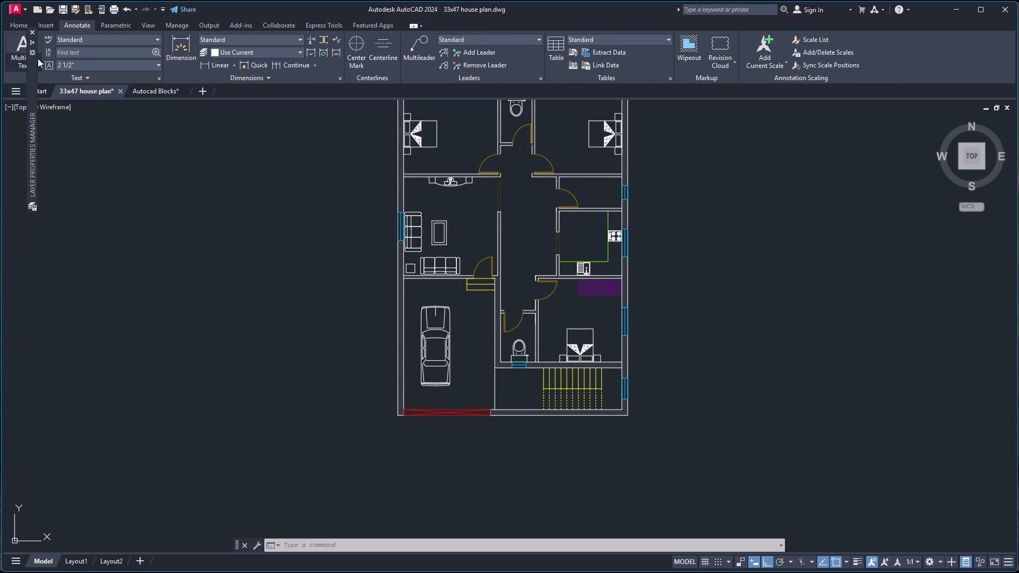
left_click(32, 31)
left_click(27, 49)
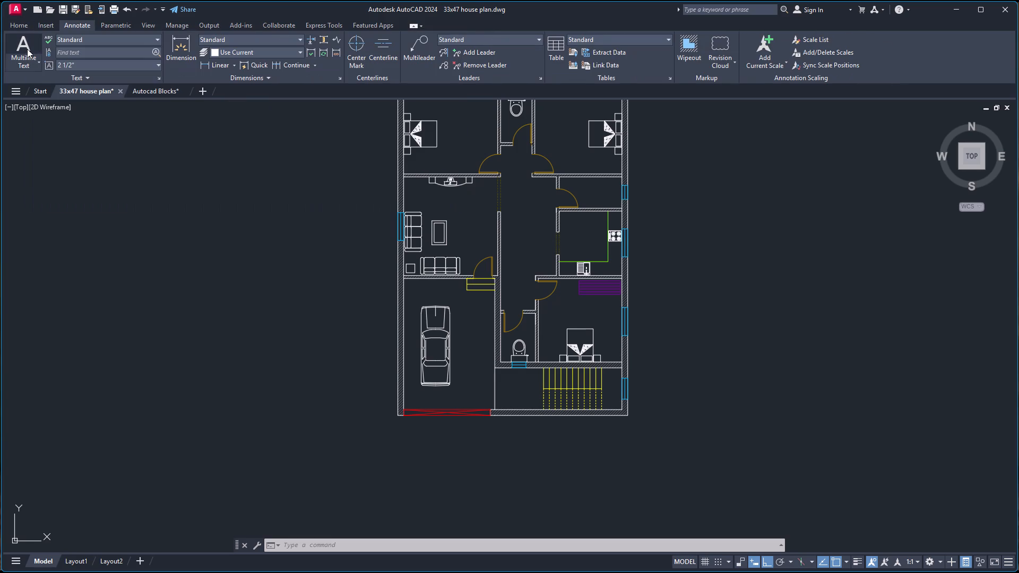
scroll(473, 195, "down", 1)
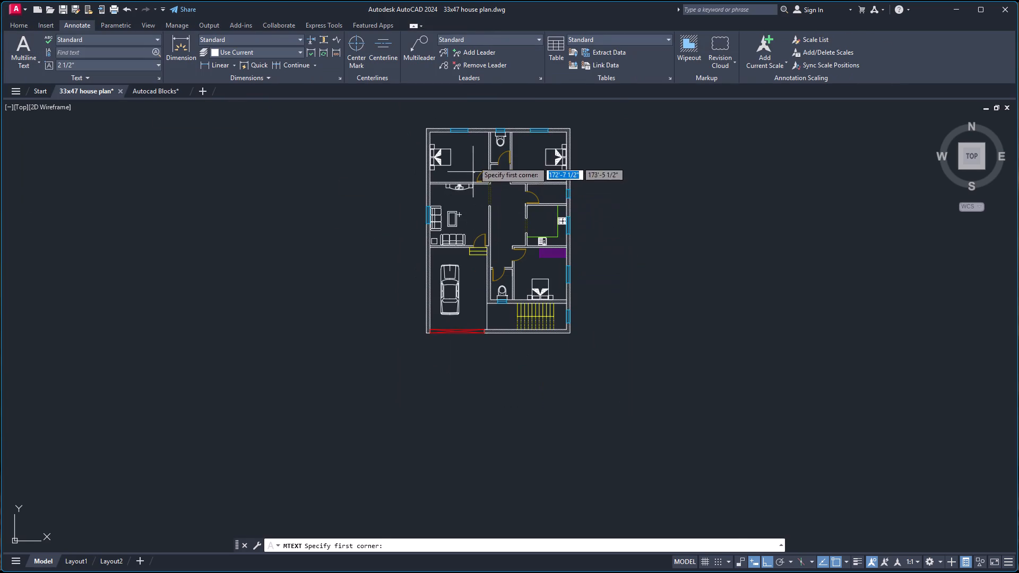
scroll(459, 147, "up", 2)
left_click(463, 162)
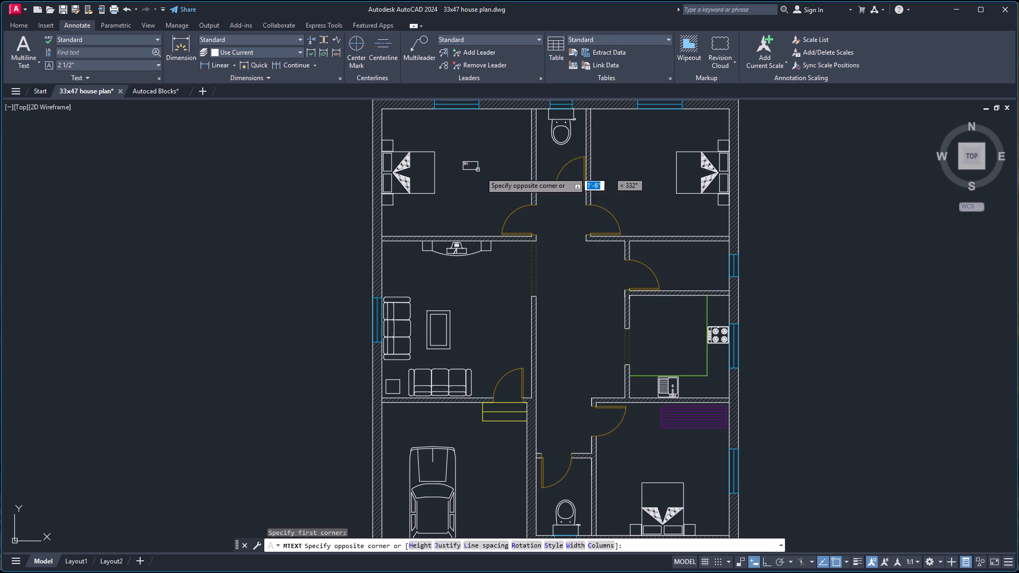
left_click(506, 180)
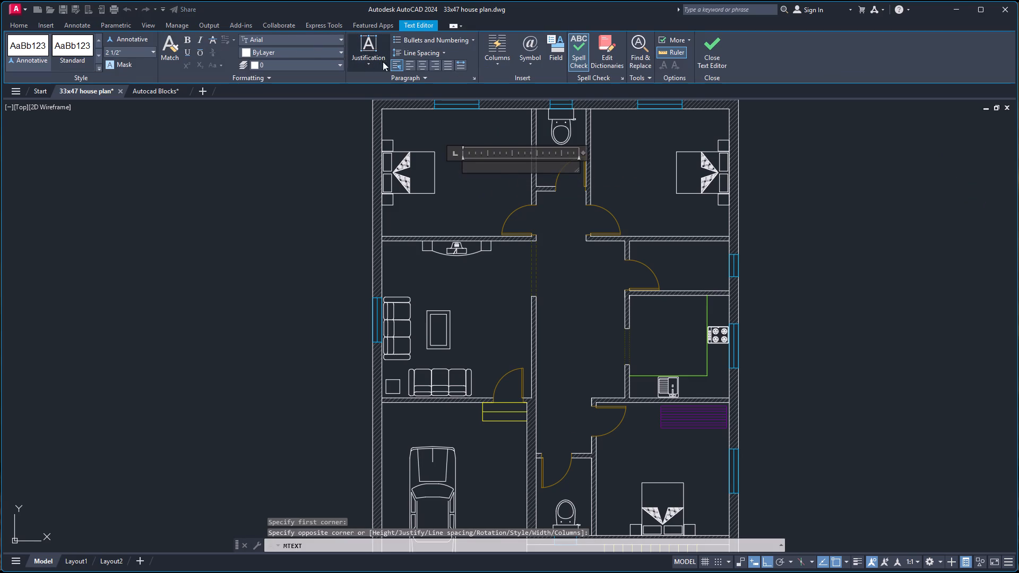
left_click(420, 65)
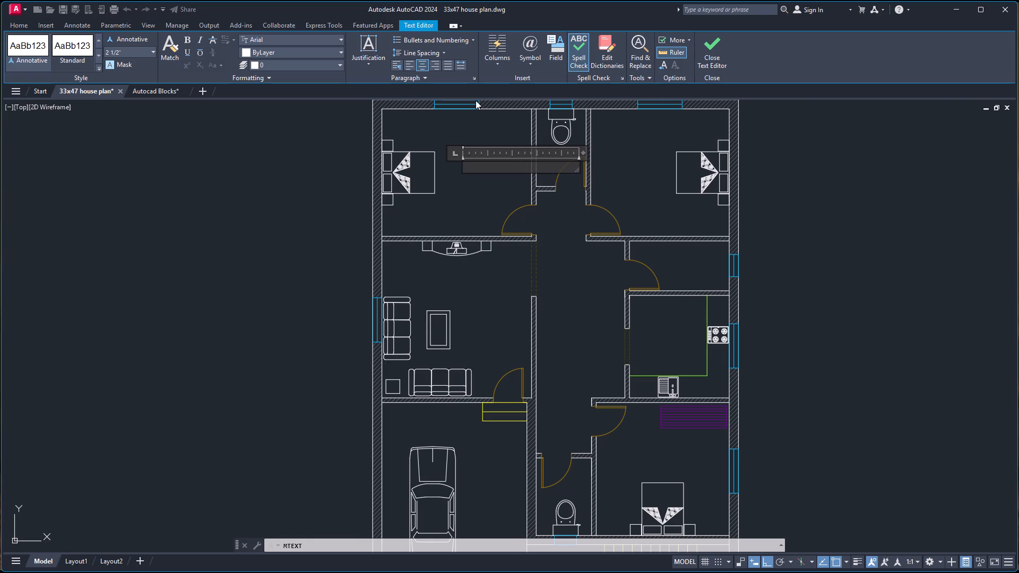
Write the room label as BEDROOM 1 with 13'-6''X11'-6'' on a second line, and finish the text.
type("BEDROOM 1")
key("Return")
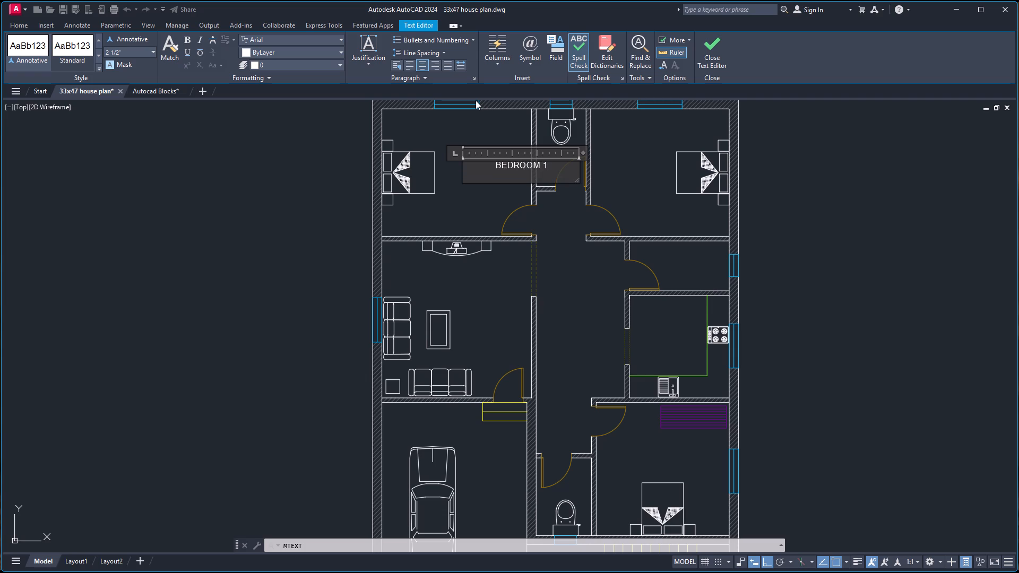
type("13'-")
type("6''")
key("minus")
key("BackSpace")
key("x")
type("11")
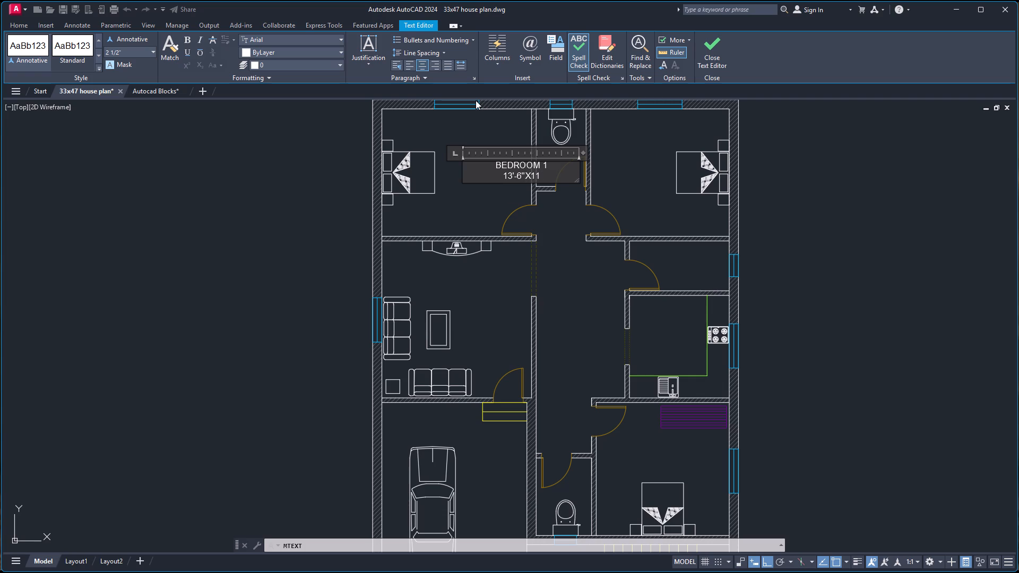
type("'-")
key("6")
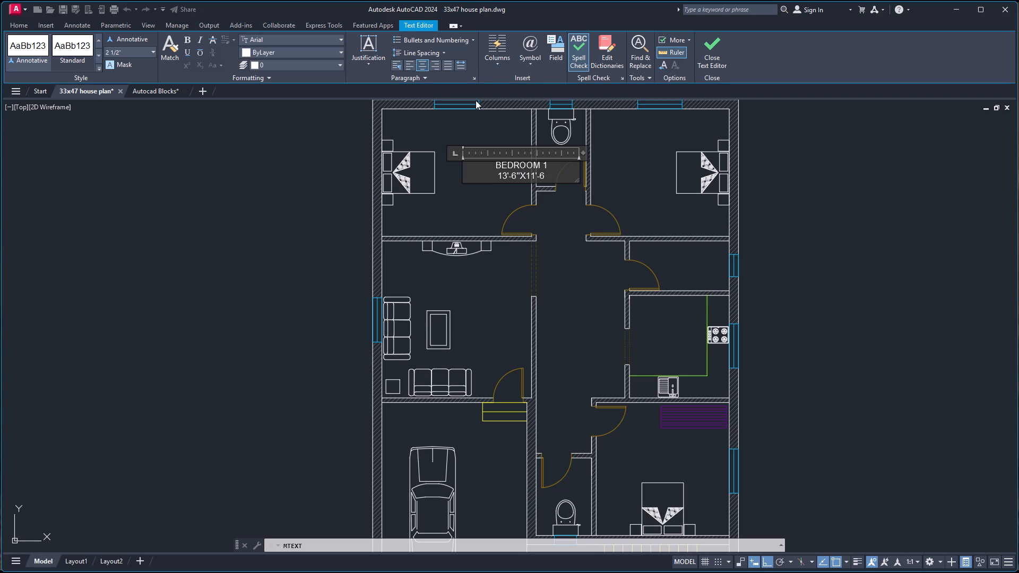
key("semicolon")
key("BackSpace")
type("''")
left_click(933, 286)
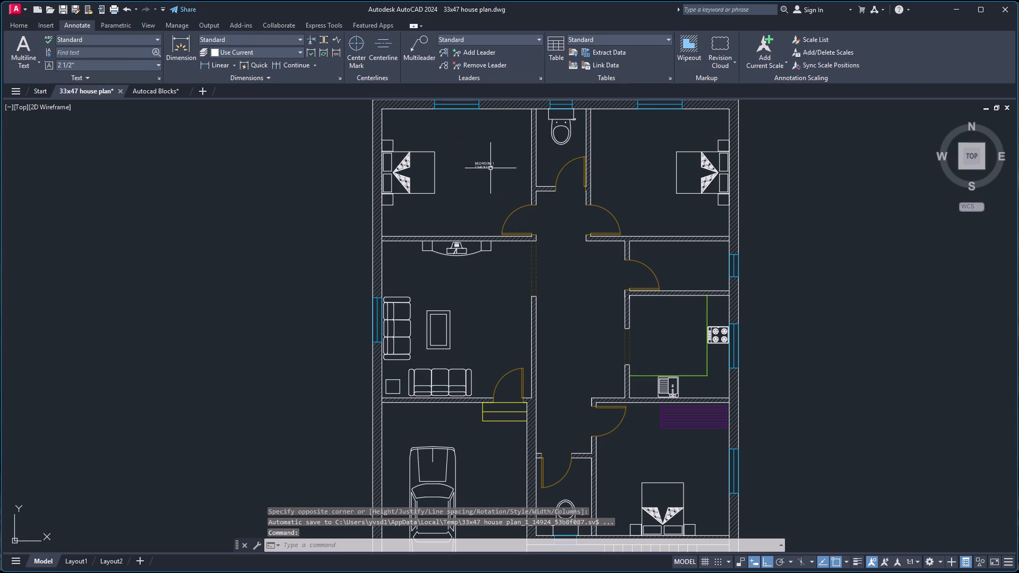
Set the text height of the northwest bedroom's label to 8".
left_click(490, 167)
left_click_drag(618, 123, 580, 129)
key("8")
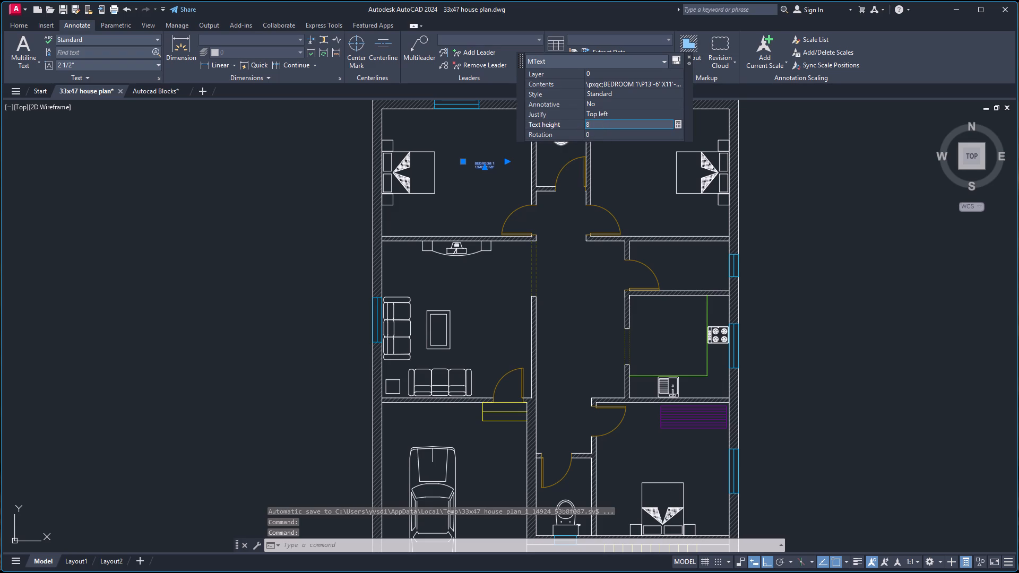
key("Return")
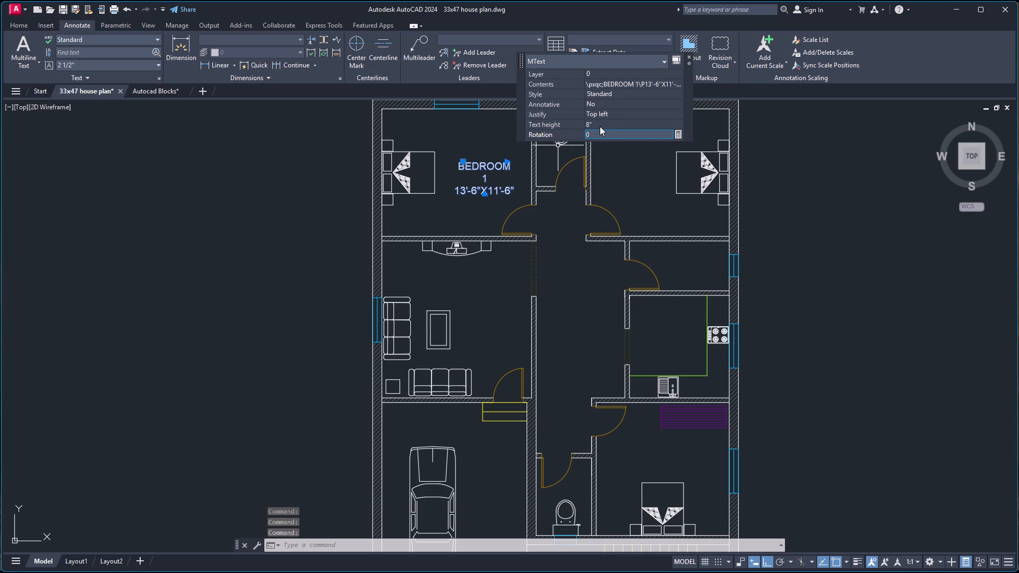
left_click(688, 56)
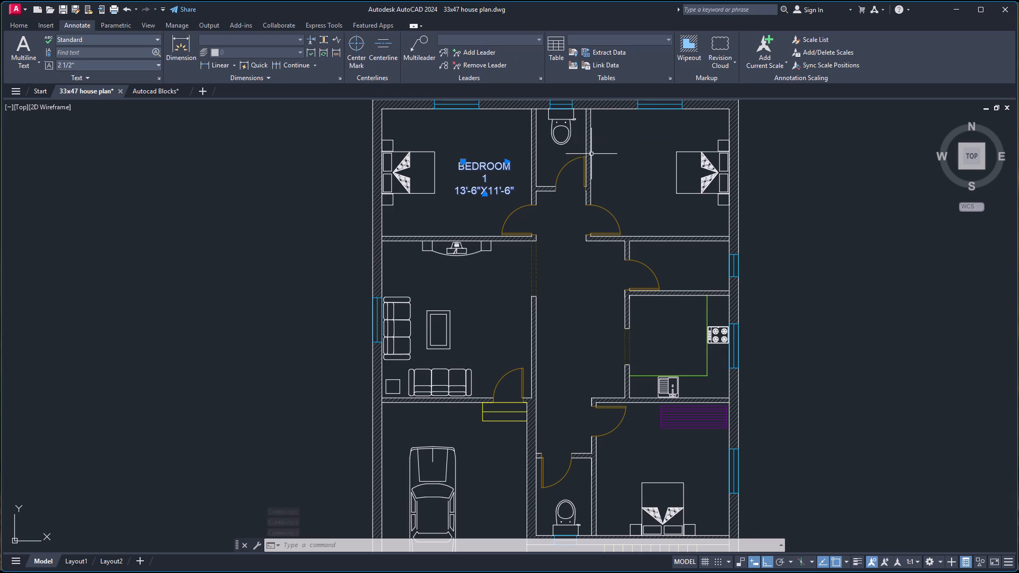
key("Escape")
Widen the bedroom label so its name fits on one line, and shift it about 1'-8" west toward the bed.
left_click(493, 167)
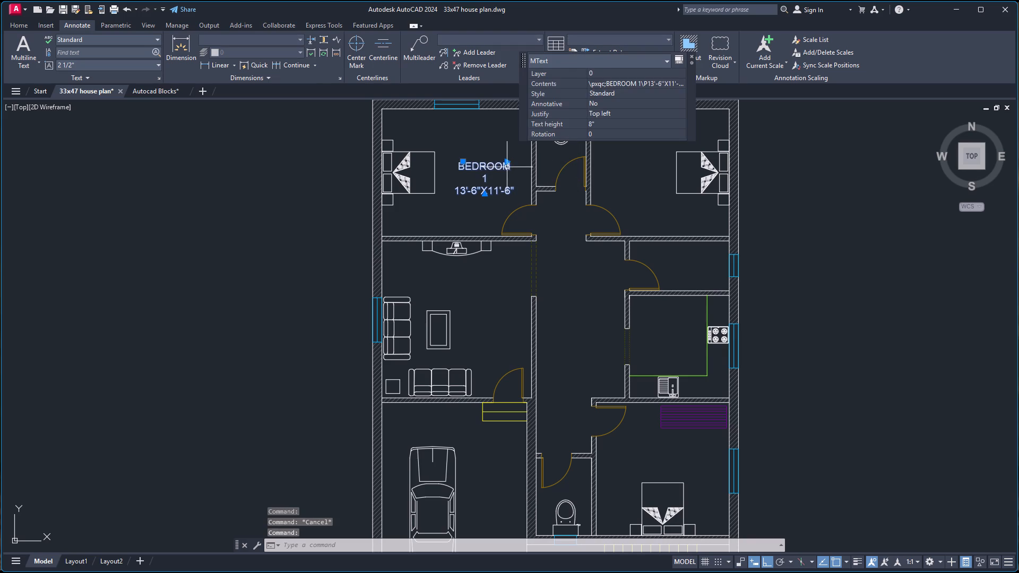
left_click(506, 161)
left_click(532, 159)
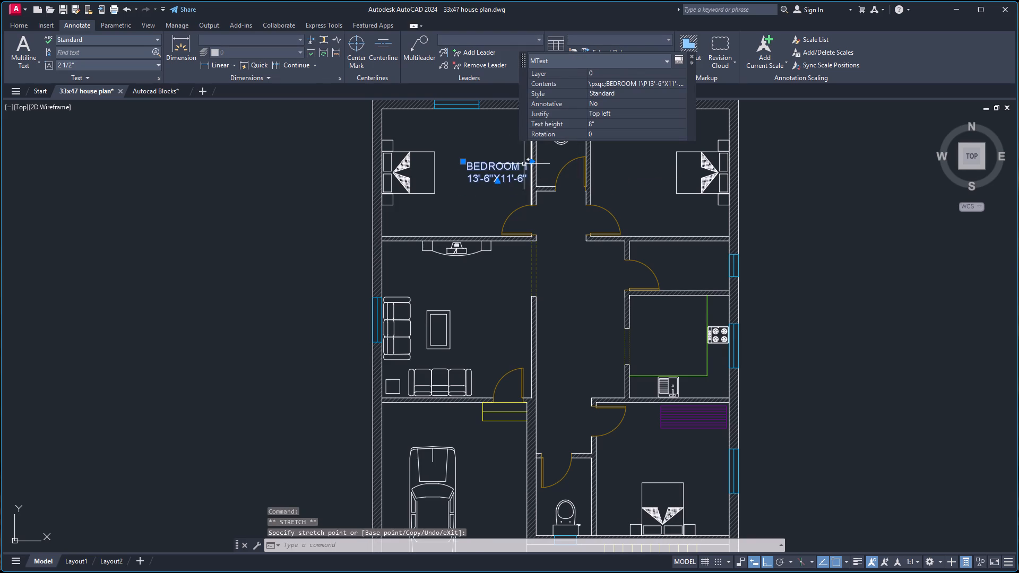
left_click(464, 162)
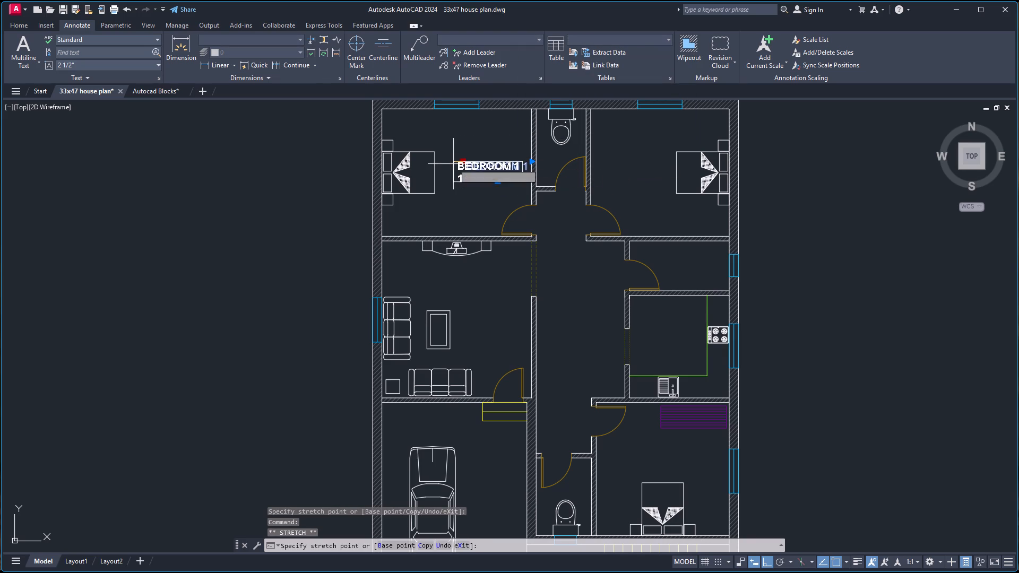
scroll(444, 166, "up", 2)
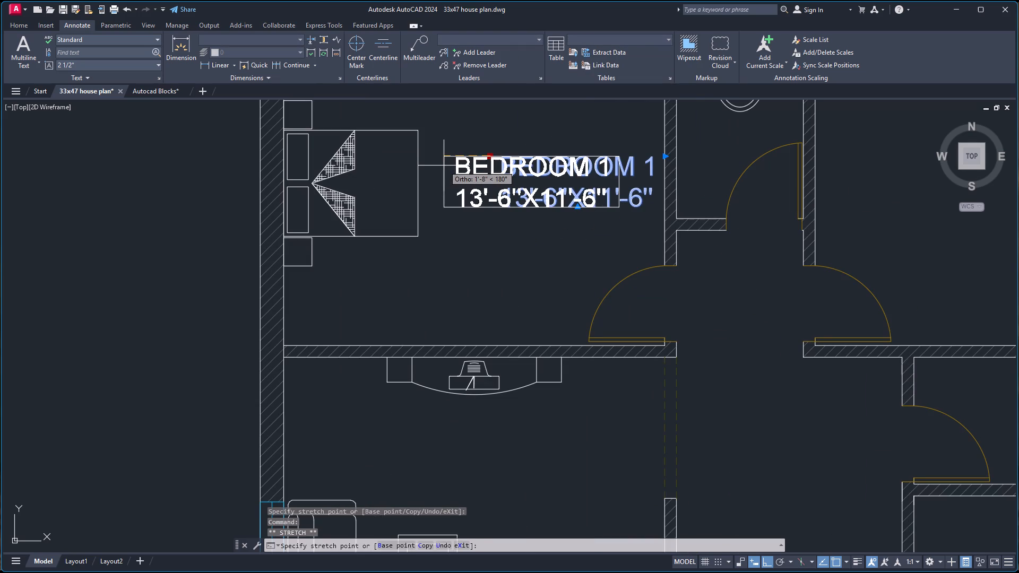
left_click(444, 166)
key("Escape")
Copy the BEDROOM 1 label into the northeast bedroom, the living room with the sofas, and the central hall.
left_click(511, 173)
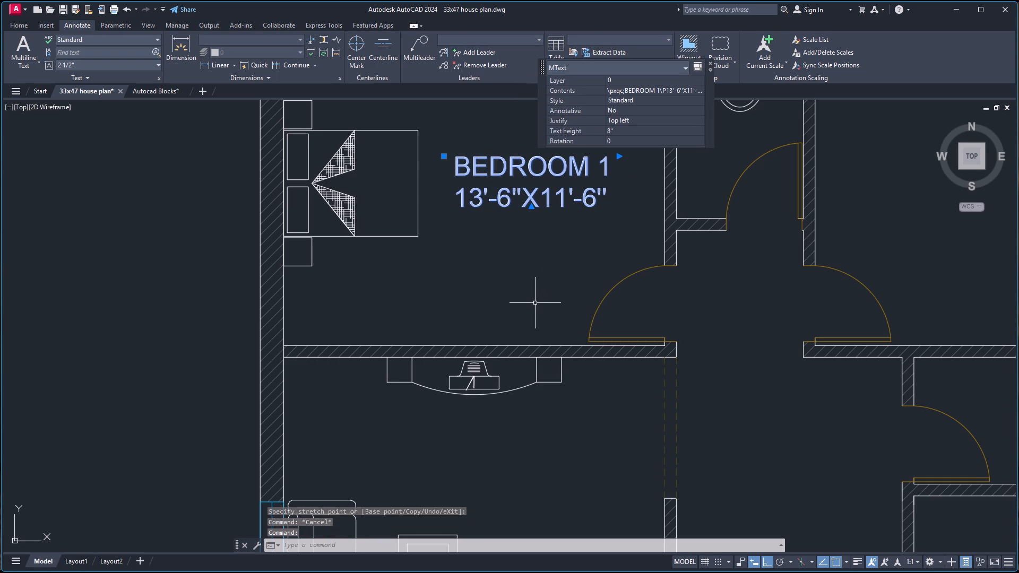
key("ctrl+c")
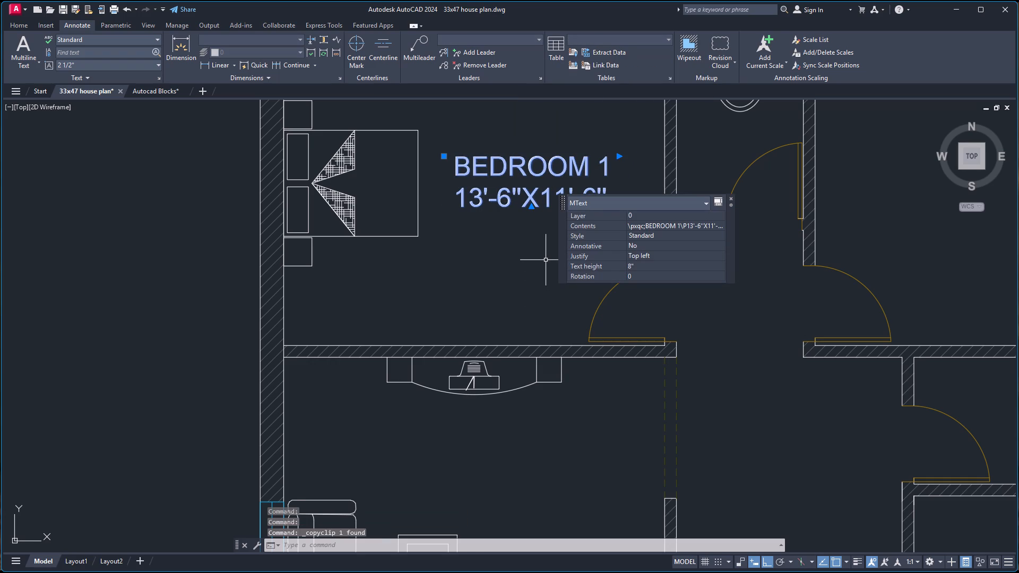
key("ctrl+v")
scroll(652, 244, "down", 3)
scroll(692, 241, "up", 2)
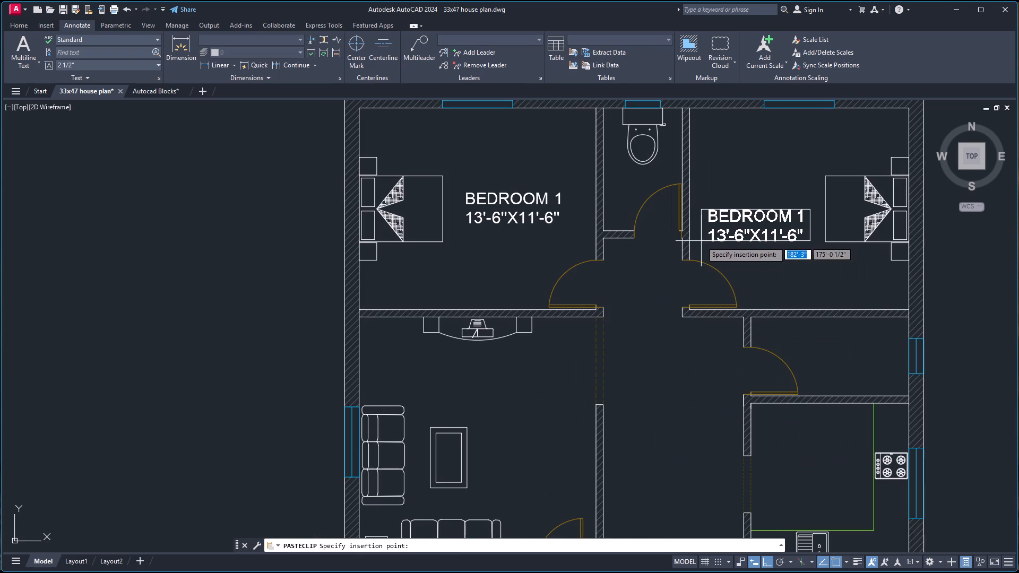
left_click(705, 227)
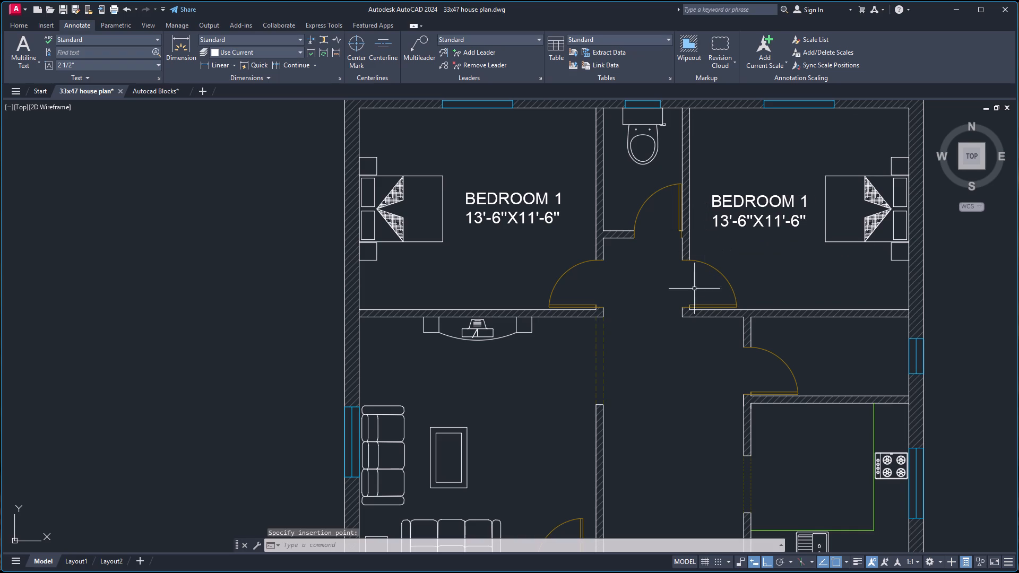
key("ctrl+v")
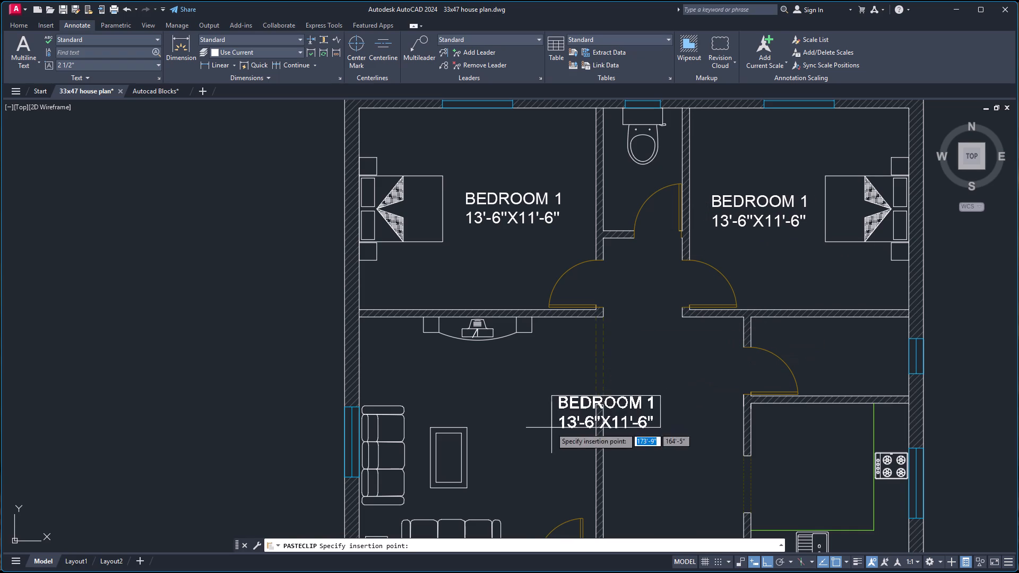
left_click(464, 407)
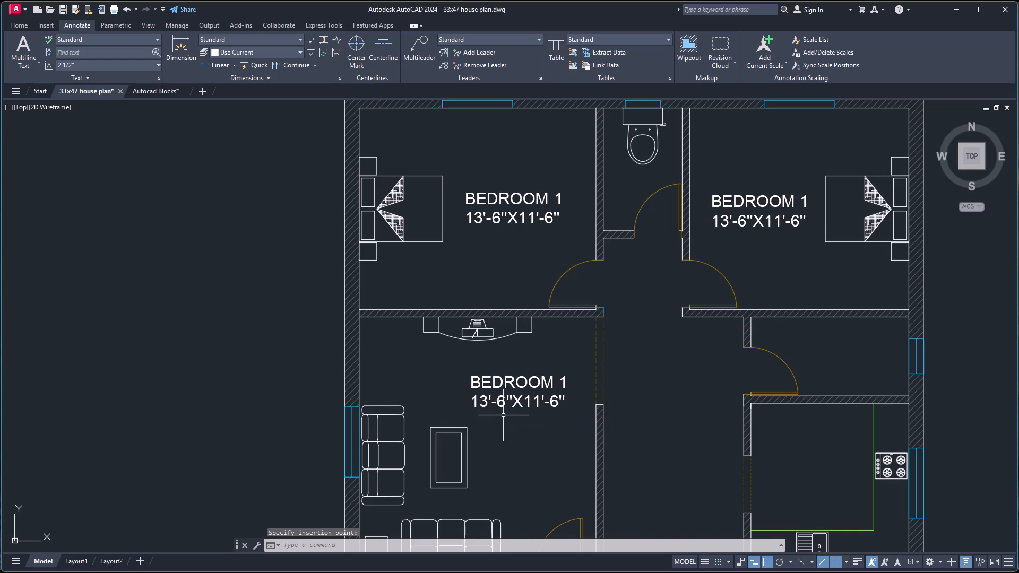
key("ctrl+v")
left_click(617, 442)
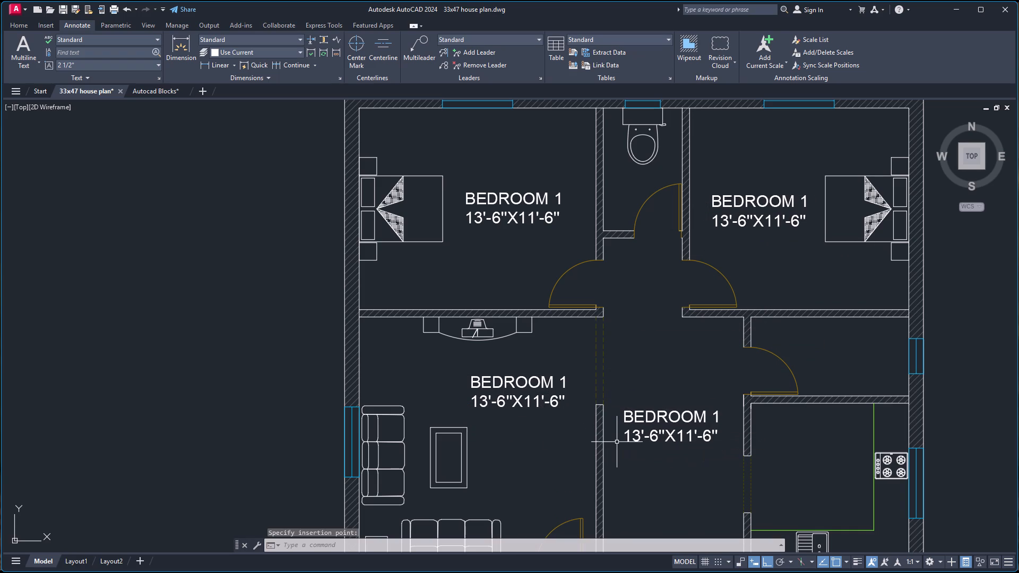
Paste the BEDROOM 1 label into the small room north of the kitchen and into the kitchen.
key("ctrl+v")
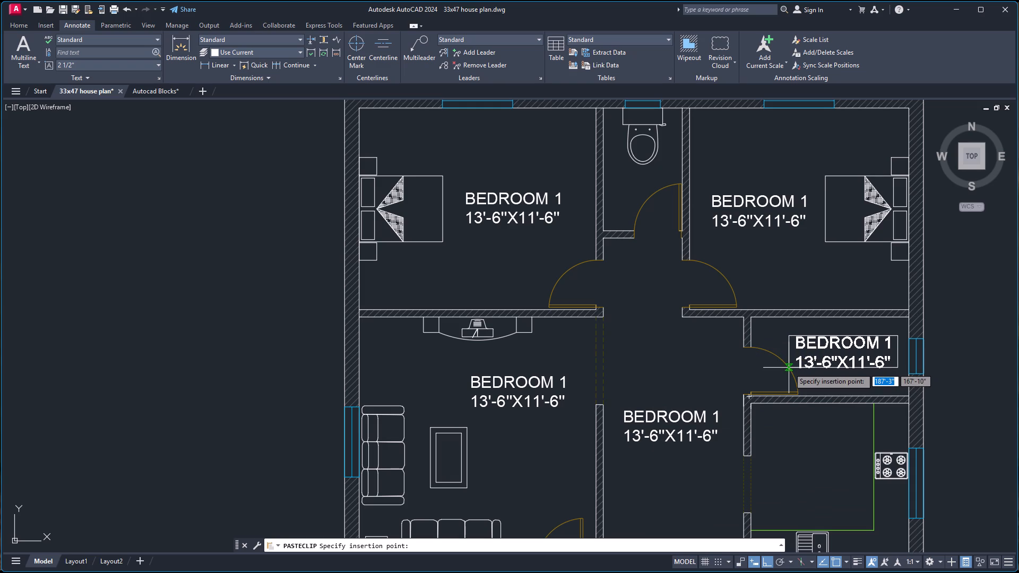
scroll(790, 363, "up", 3)
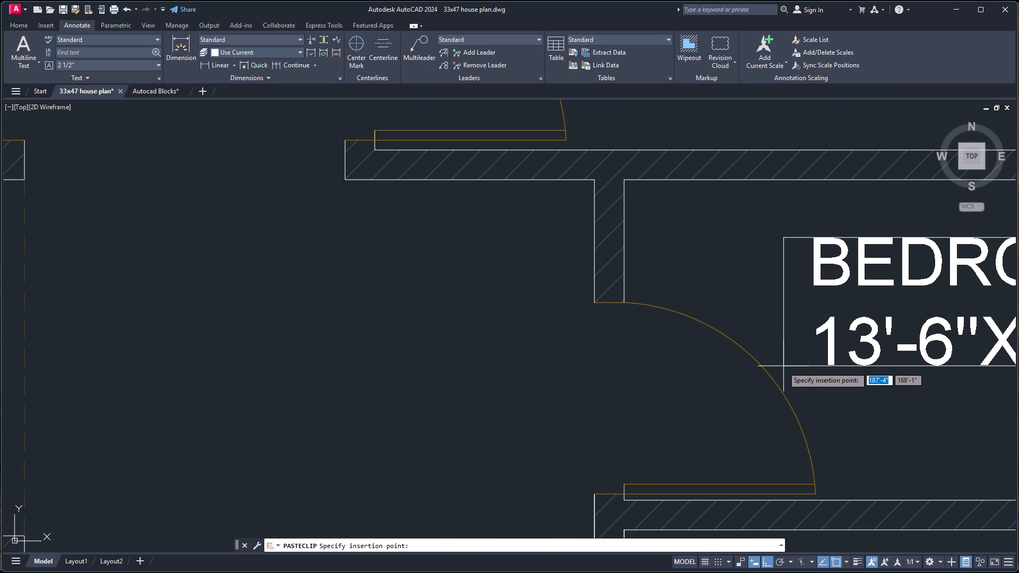
left_click(783, 367)
scroll(767, 389, "down", 3)
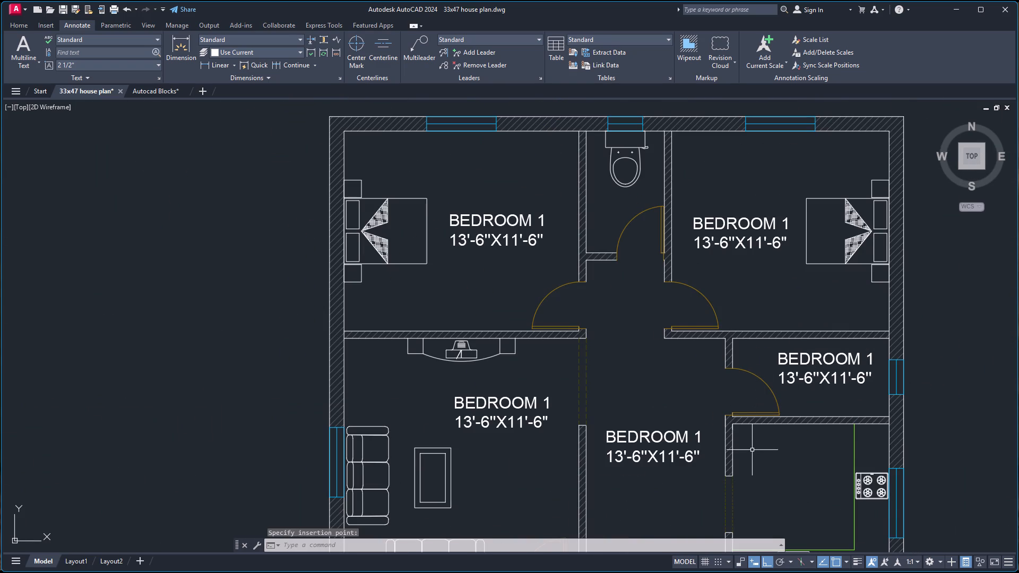
key("ctrl+v")
left_click(742, 495)
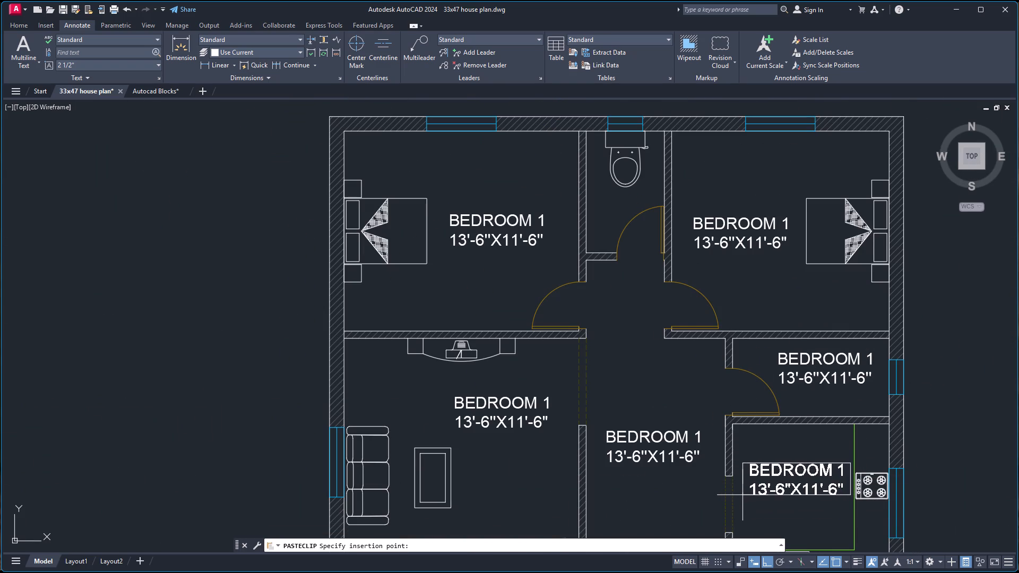
Paste the BEDROOM 1 label into the southeast bedroom, the south toilet, and the car porch beside the car.
scroll(749, 407, "down", 3)
scroll(744, 490, "up", 3)
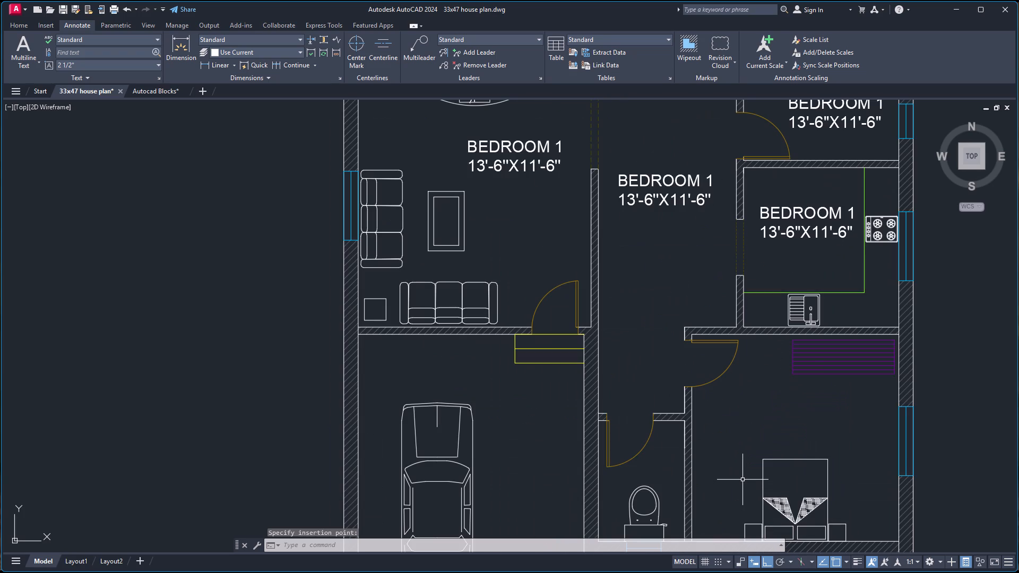
key("ctrl+v")
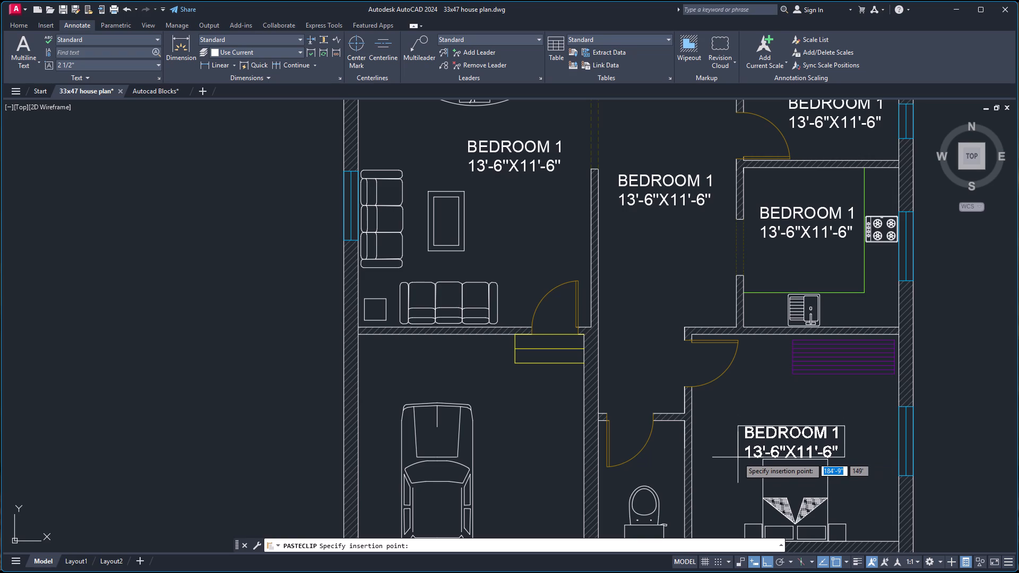
left_click(738, 451)
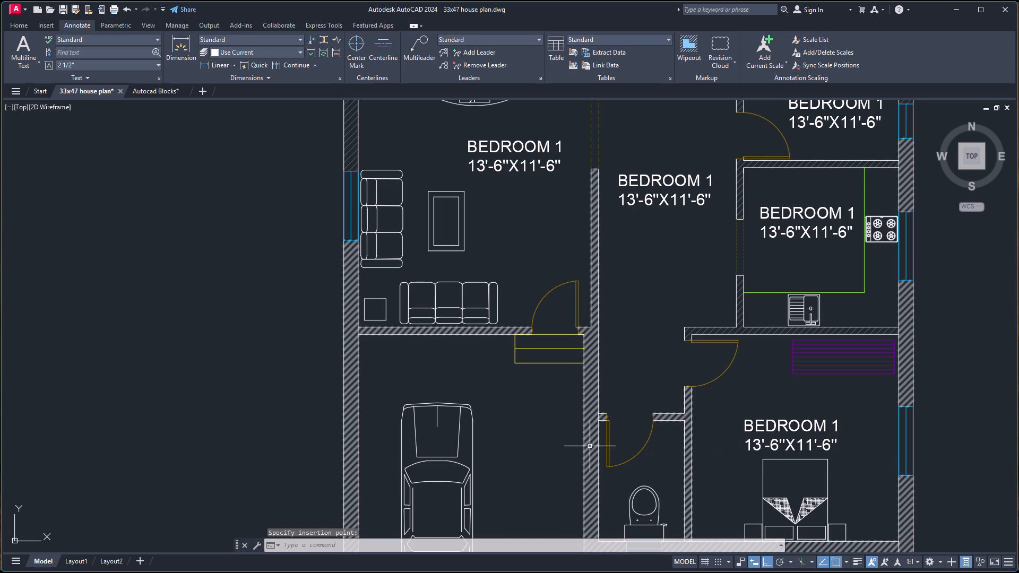
key("ctrl+v")
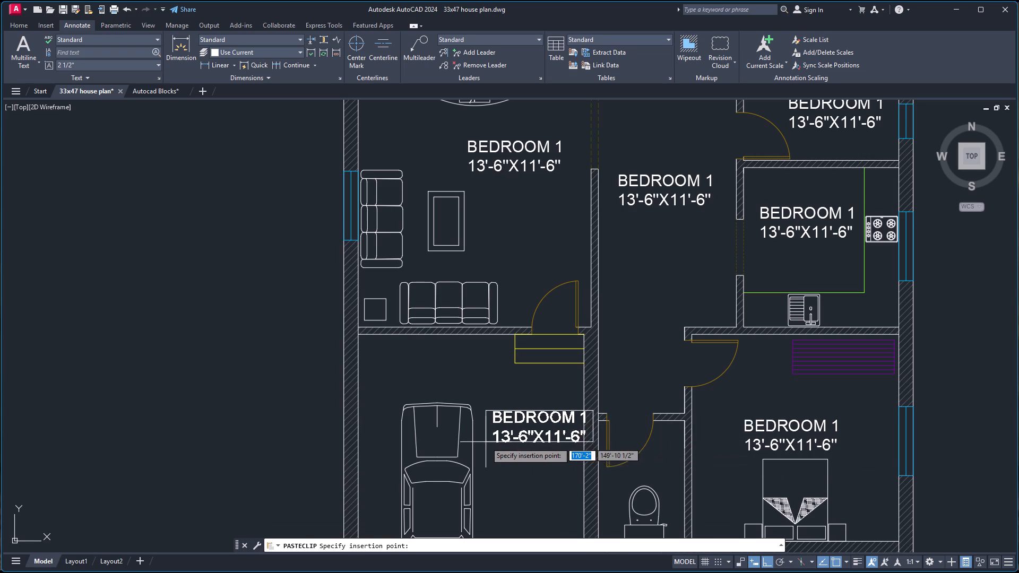
scroll(589, 482, "down", 1)
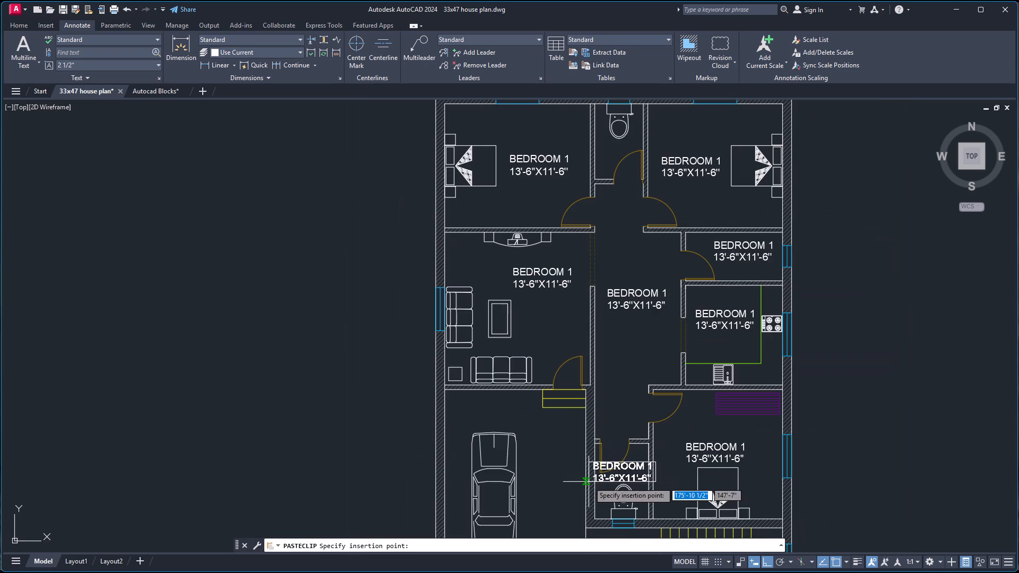
scroll(588, 480, "up", 2)
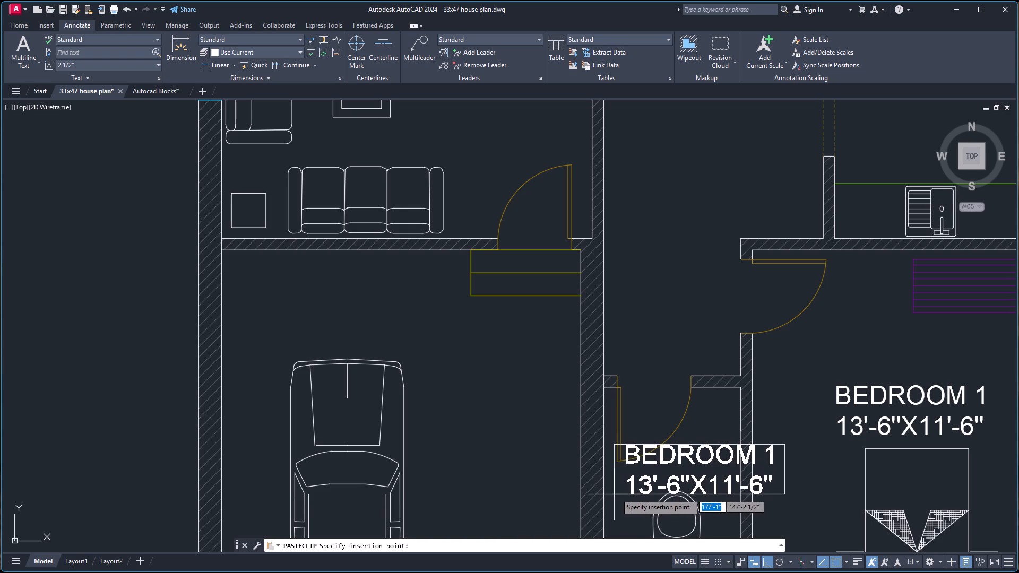
scroll(621, 497, "down", 3)
scroll(614, 509, "up", 3)
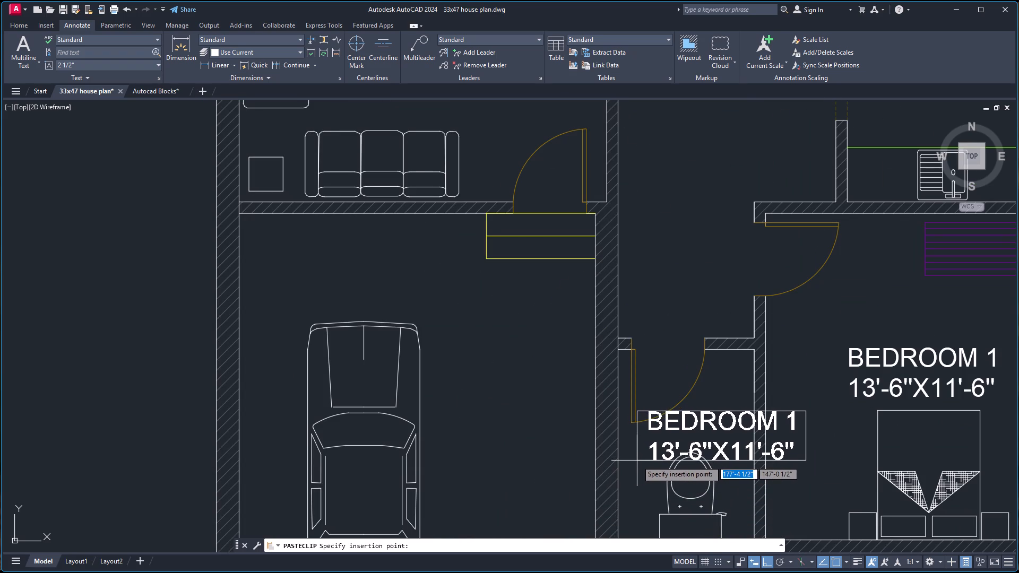
left_click(637, 461)
key("ctrl+v")
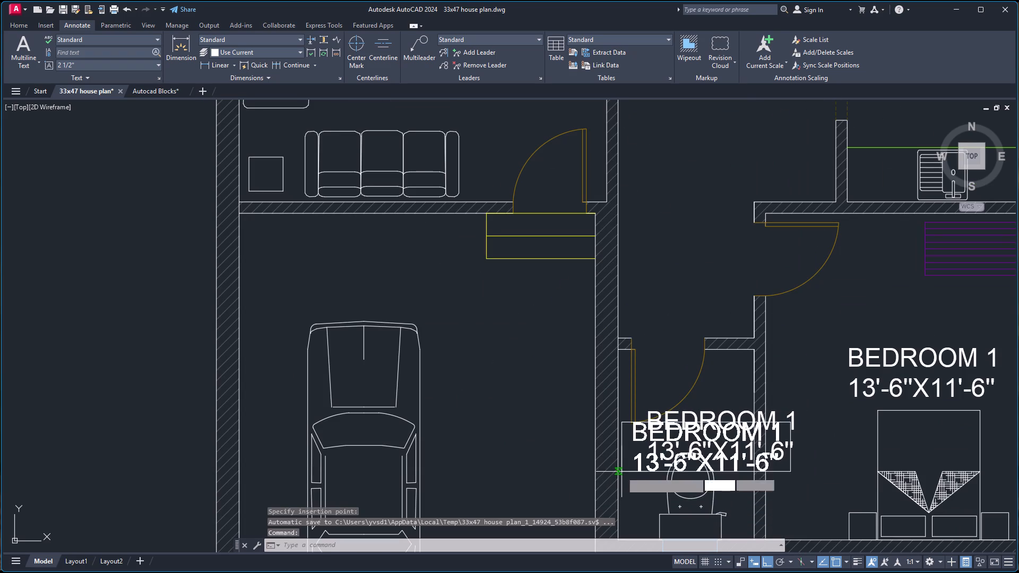
left_click(424, 415)
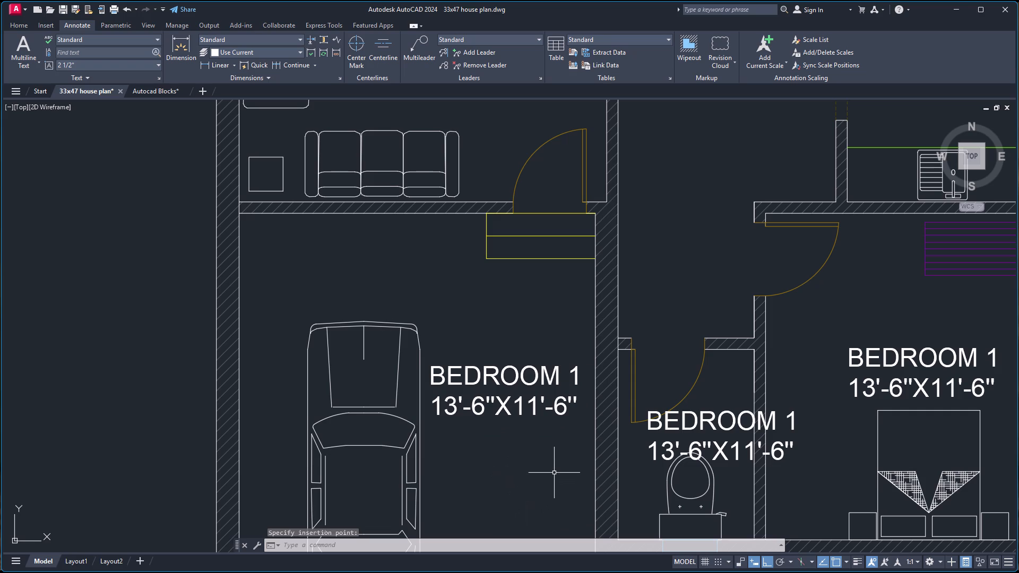
Paste the BEDROOM 1 label into the space west of the staircase and just inside the red main gate.
scroll(565, 465, "down", 3)
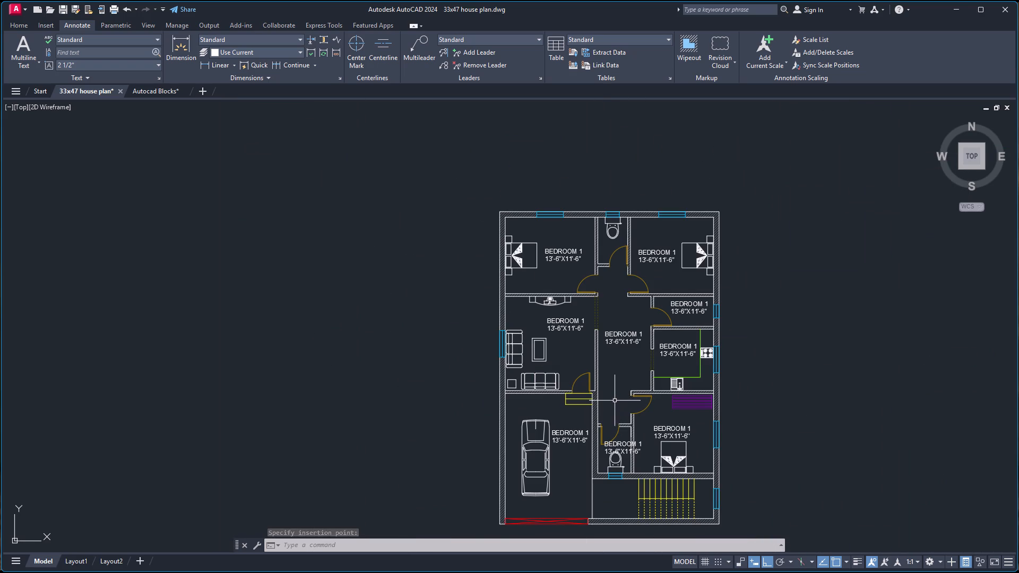
key("ctrl+v")
scroll(582, 258, "up", 3)
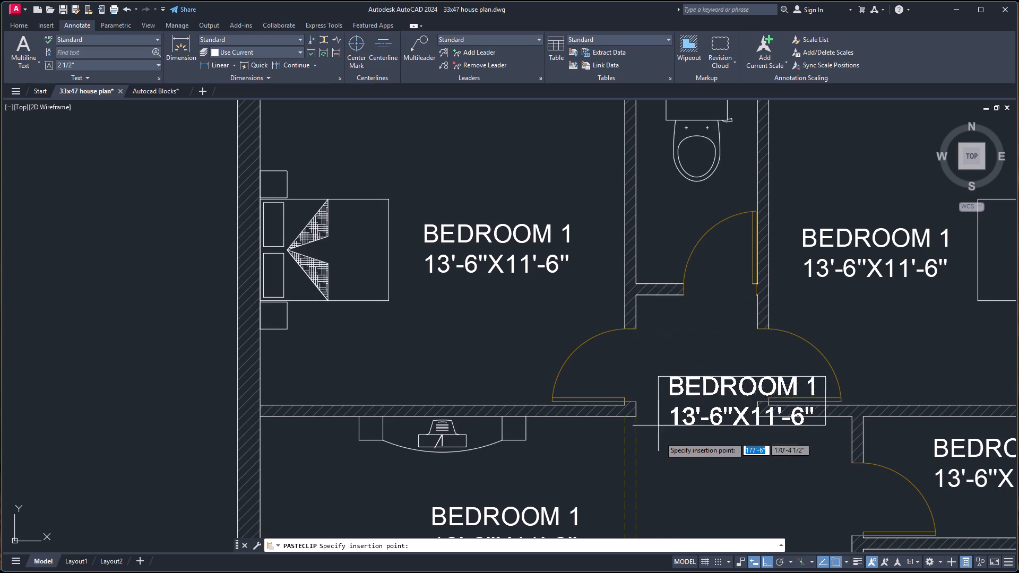
scroll(659, 443, "down", 4)
scroll(670, 505, "down", 1)
scroll(692, 465, "down", 3)
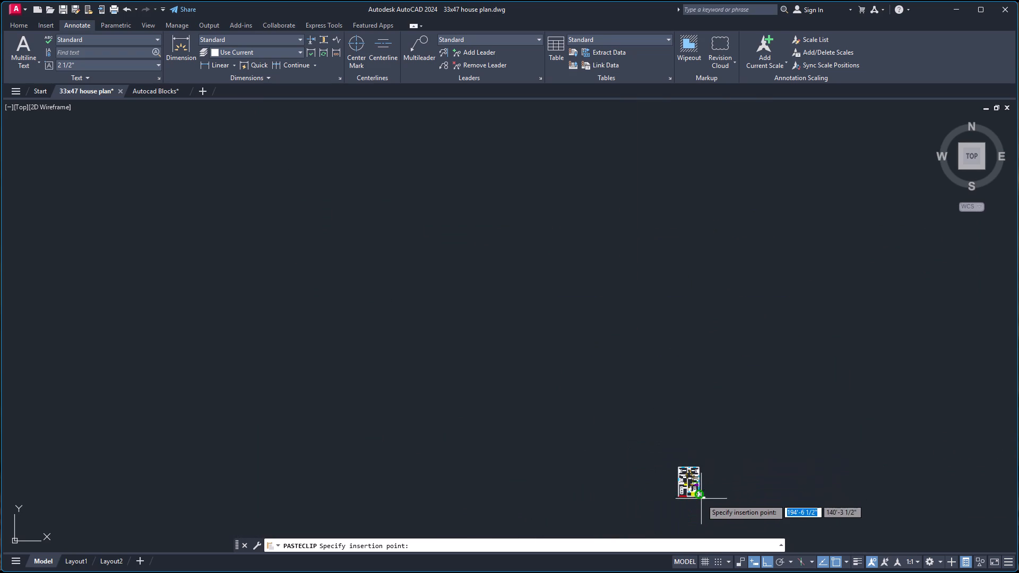
scroll(692, 497, "up", 8)
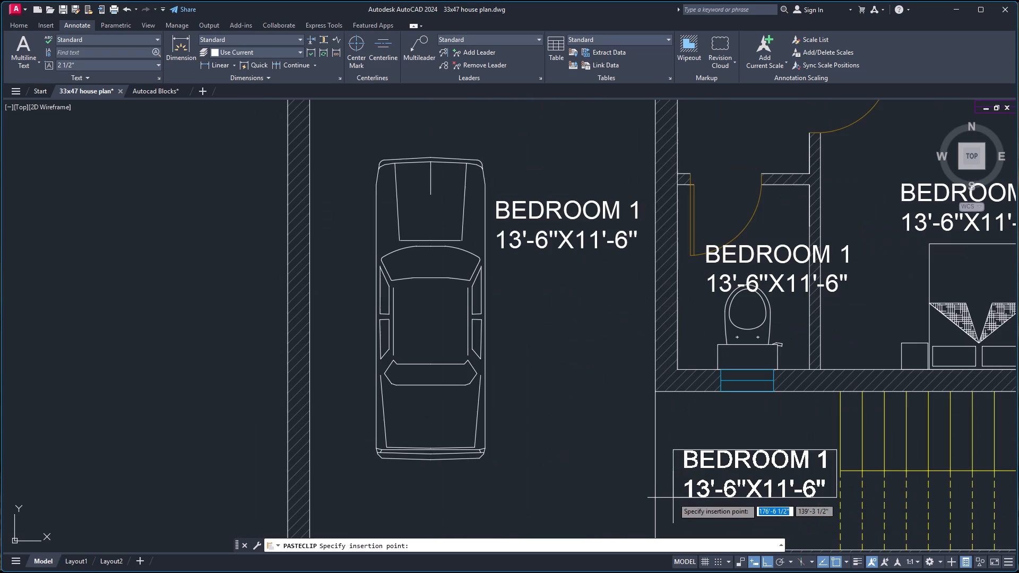
left_click(666, 498)
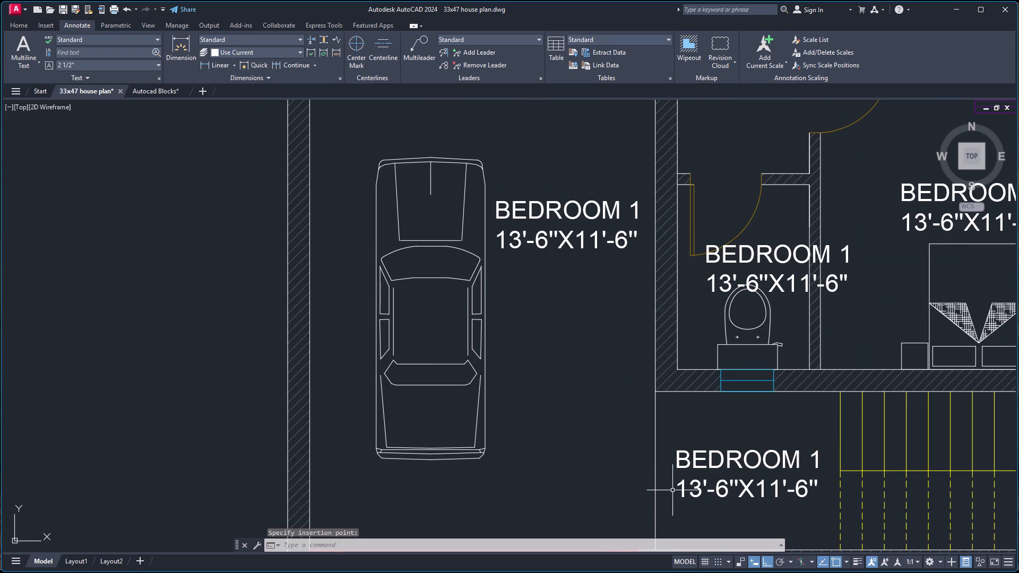
scroll(545, 485, "down", 2)
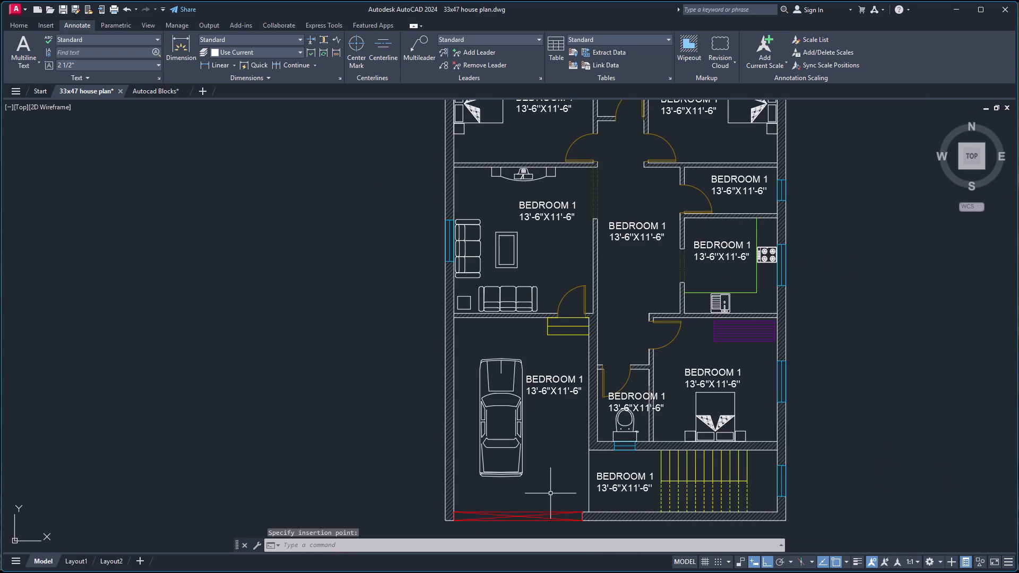
scroll(541, 510, "up", 2)
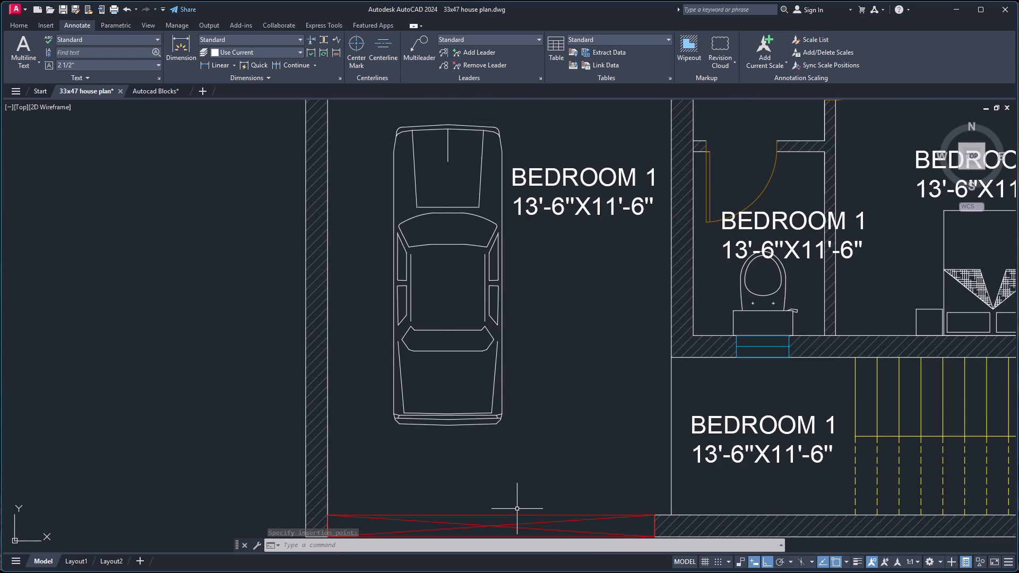
key("ctrl+v")
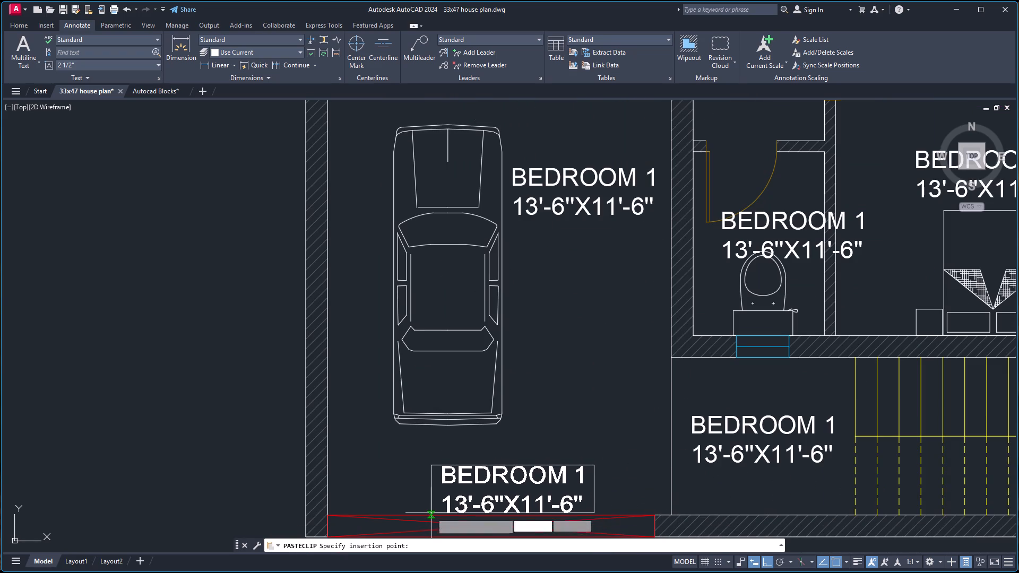
left_click(431, 506)
Rename the northeast bedroom's label as BEDROOM 2.
scroll(535, 404, "down", 3)
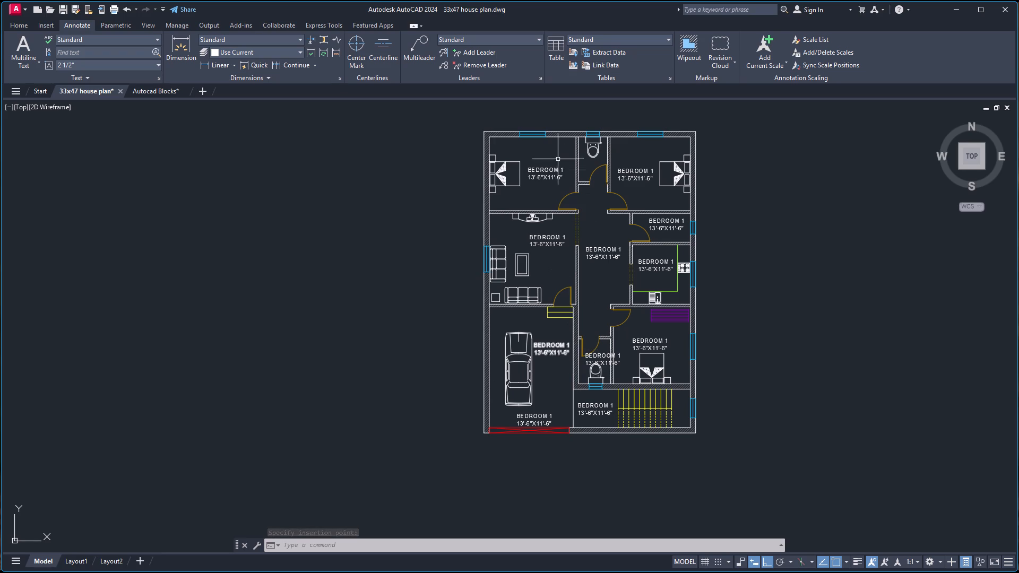
left_click(548, 169)
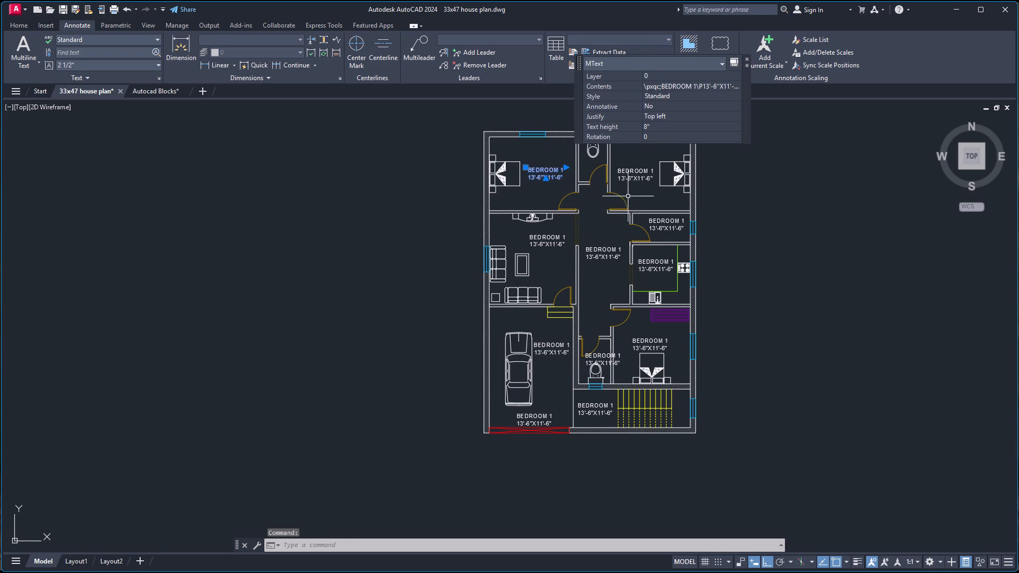
key("Escape")
double_click(638, 172)
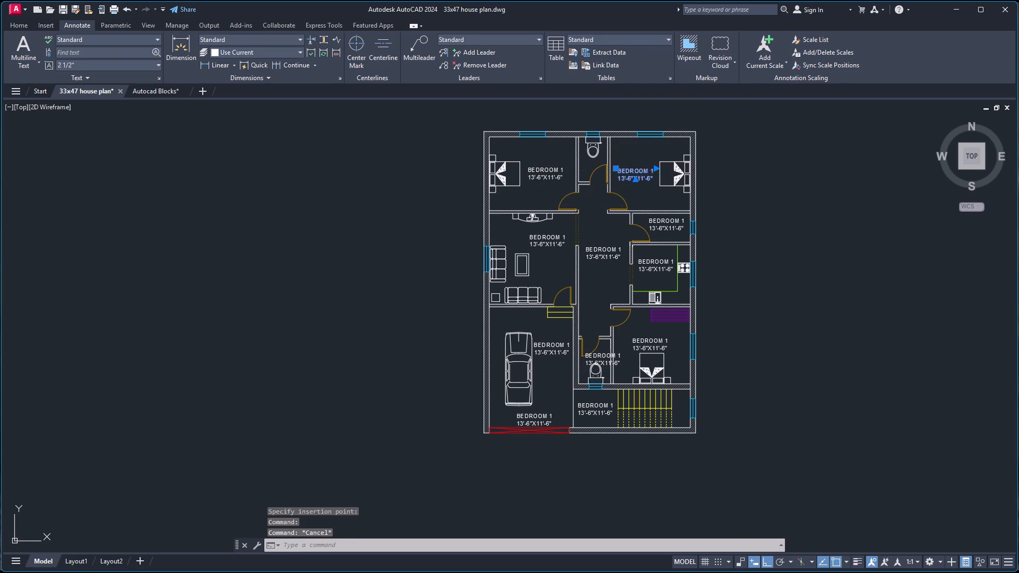
scroll(646, 175, "up", 3)
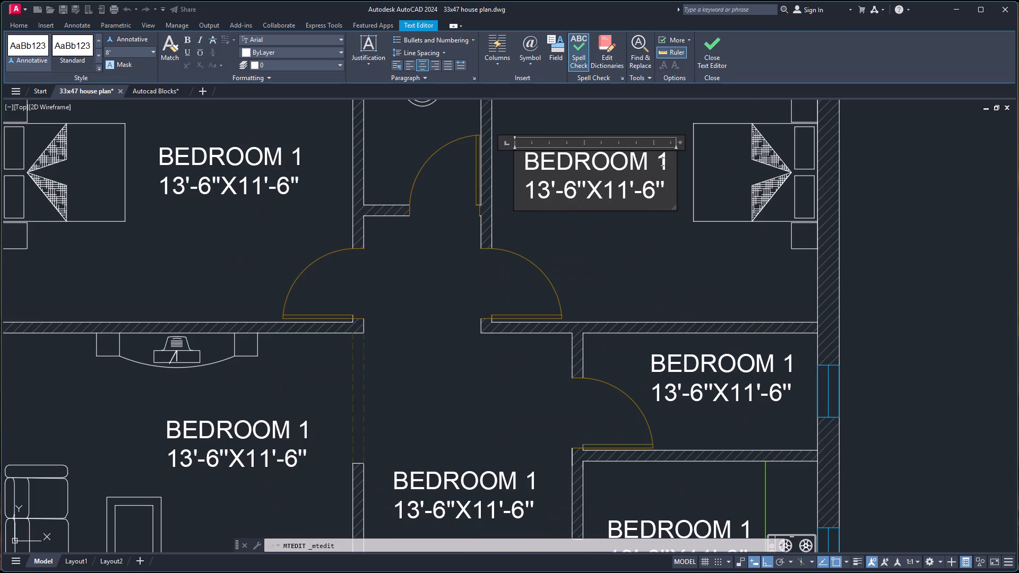
left_click(664, 159)
key("BackSpace")
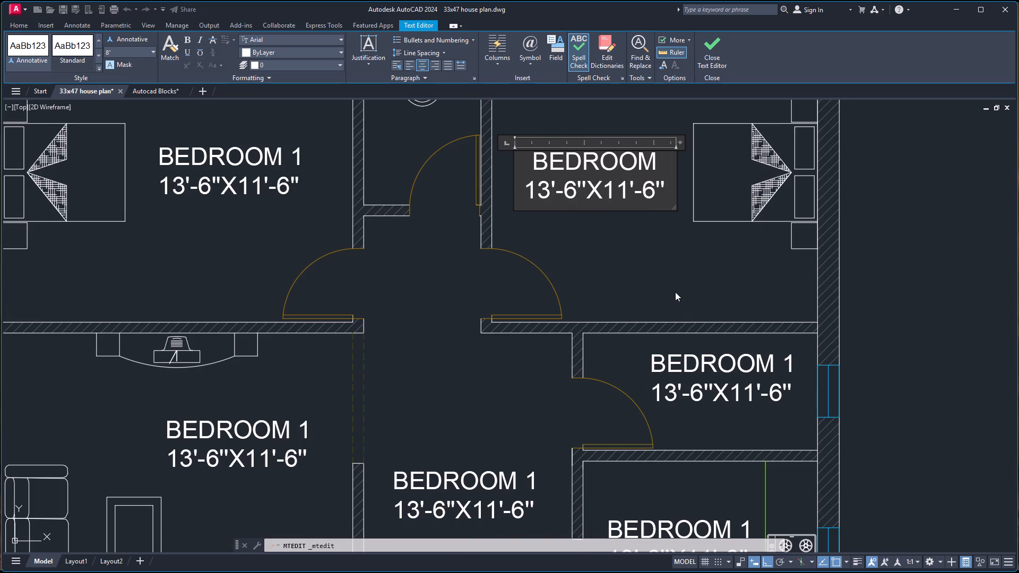
key("2")
Change the first dimension in the BEDROOM 2 label so its size line reads 12'-6"X11'-6".
key("Down")
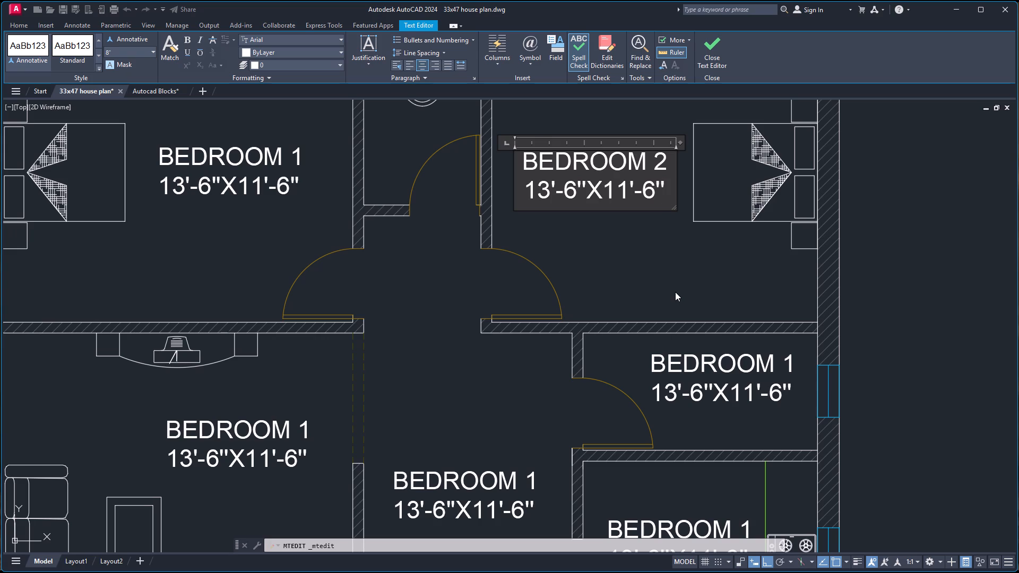
key("Left")
key("Left")
key("Left")
key("Left")
key("Left")
key("ctrl+Left")
key("ctrl+Left")
key("ctrl+Left")
key("Right")
key("Right")
key("BackSpace")
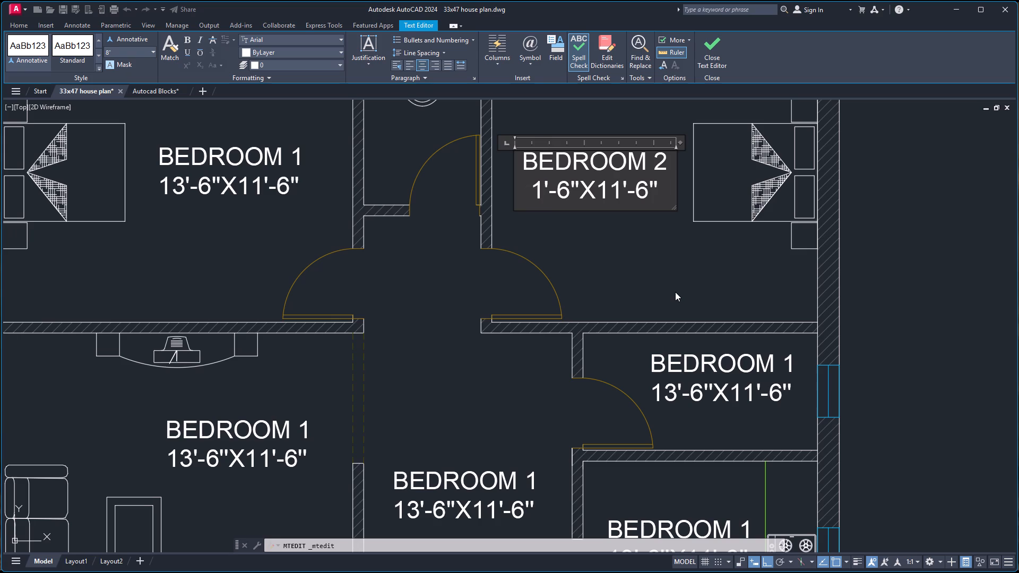
key("2")
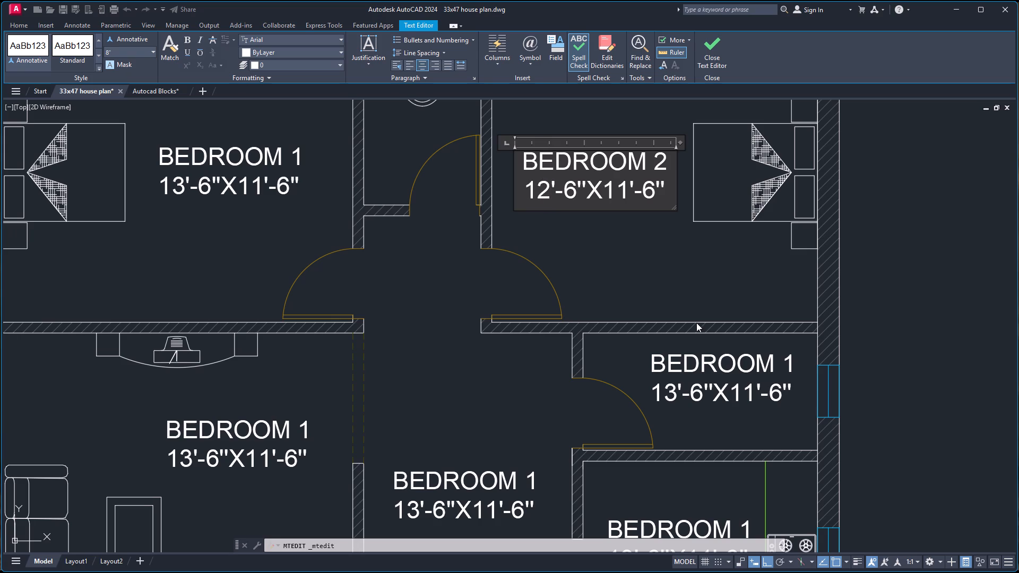
left_click(267, 444)
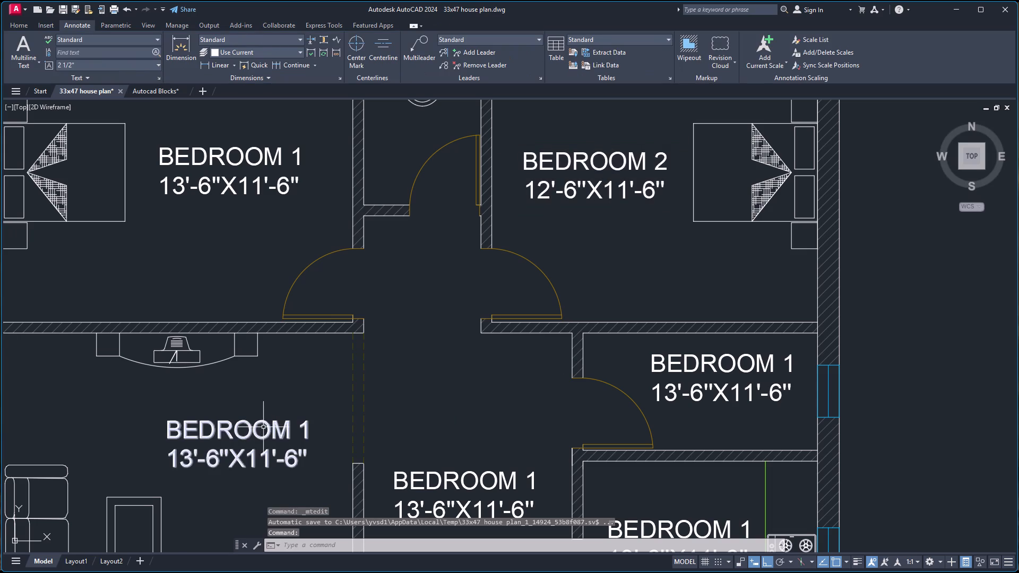
Replace the BEDROOM 1 label in the room below the northwest bedroom with the name LIVING ROOM.
double_click(262, 427)
left_click(258, 417)
double_click(260, 424)
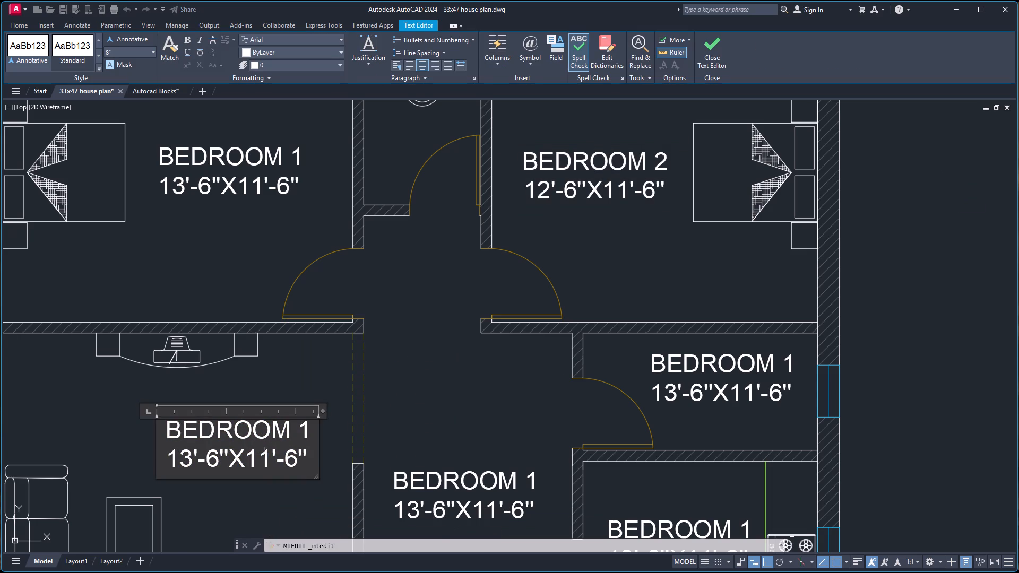
key("ctrl+a")
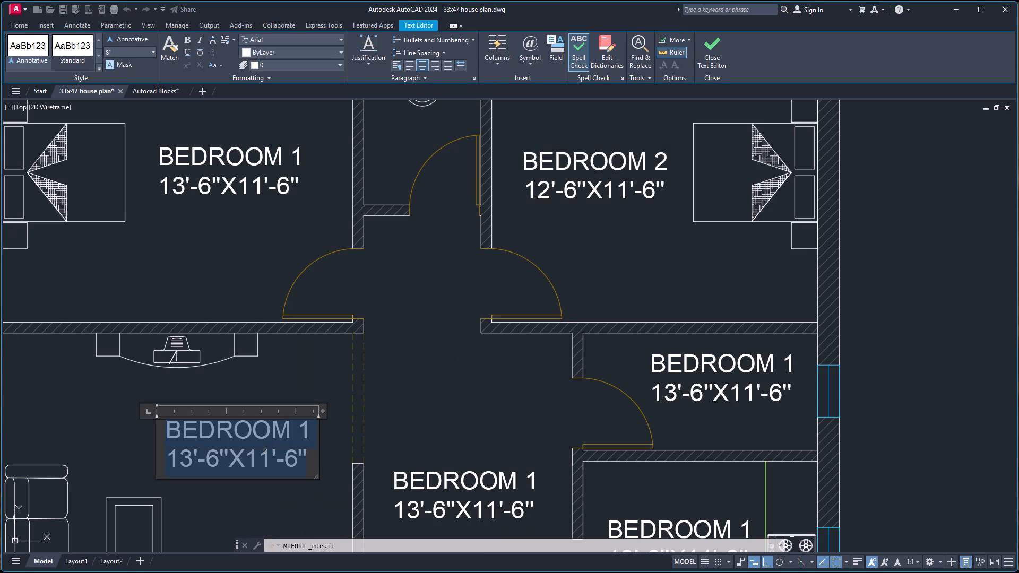
type("LIVING")
key("space")
type("ROOM")
key("Return")
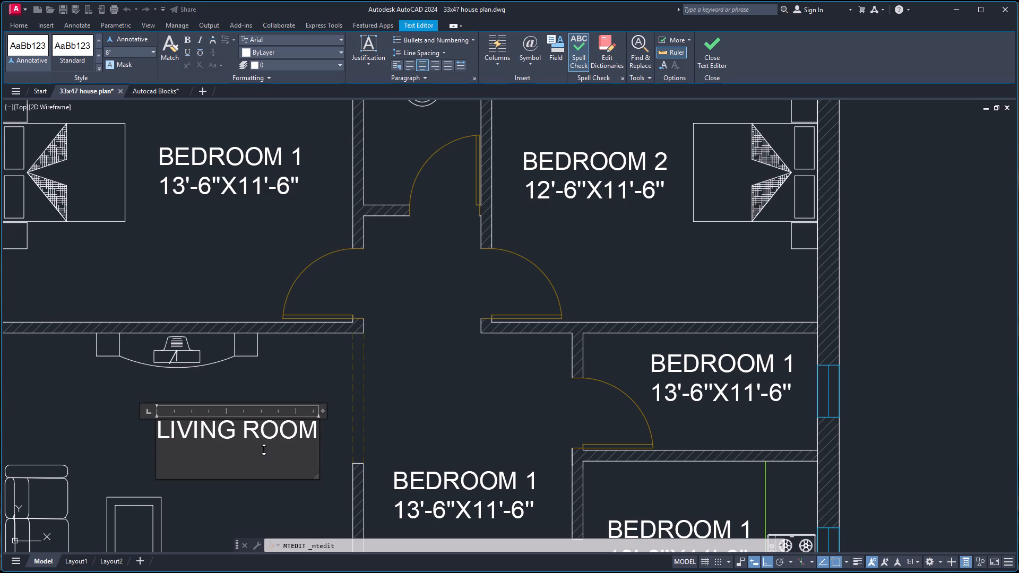
Add the size line 13'-6"X14'-2" beneath the name in the LIVING ROOM label.
type("13'=")
key("BackSpace")
key("minus")
type("6''")
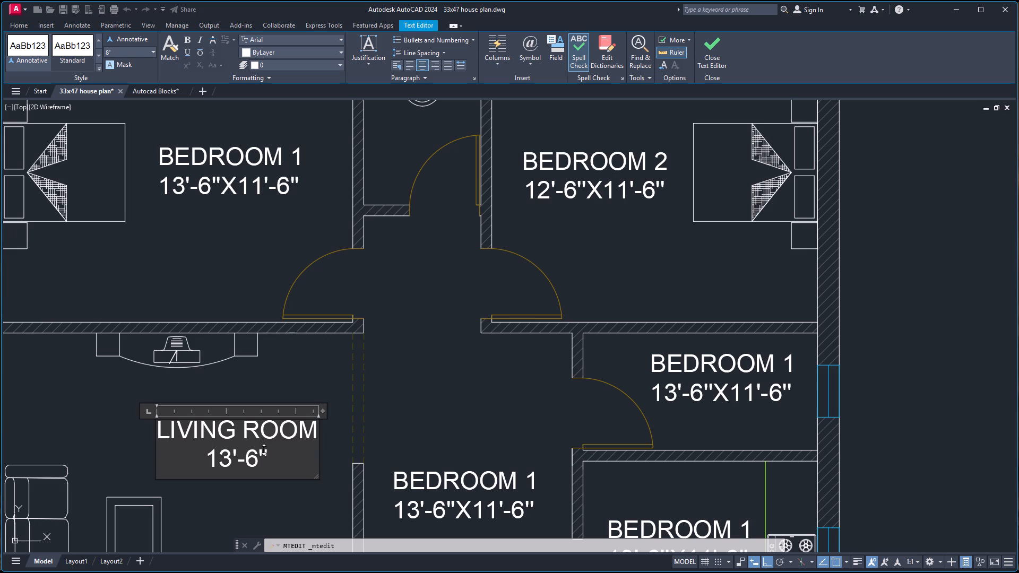
key("x")
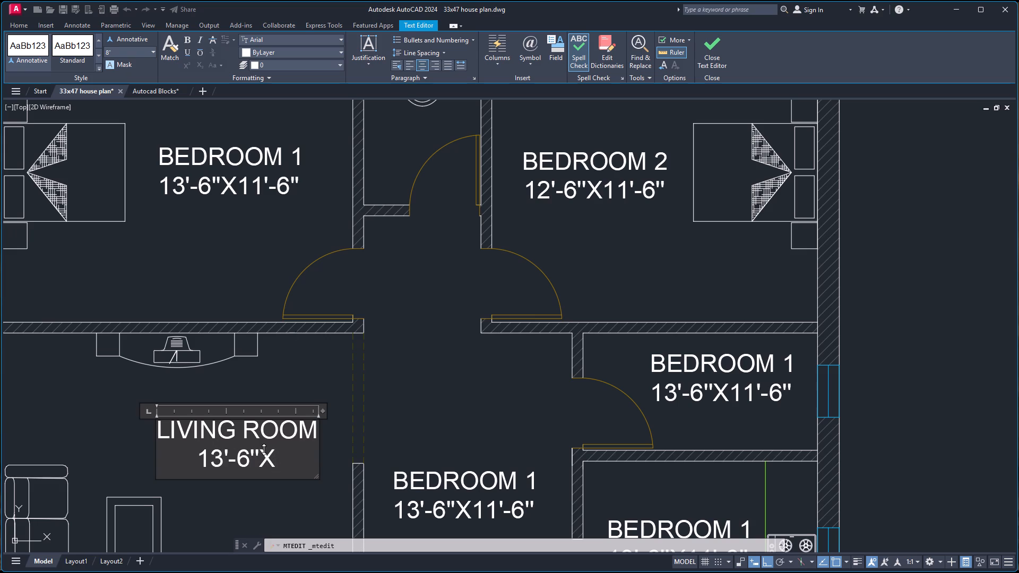
type("14")
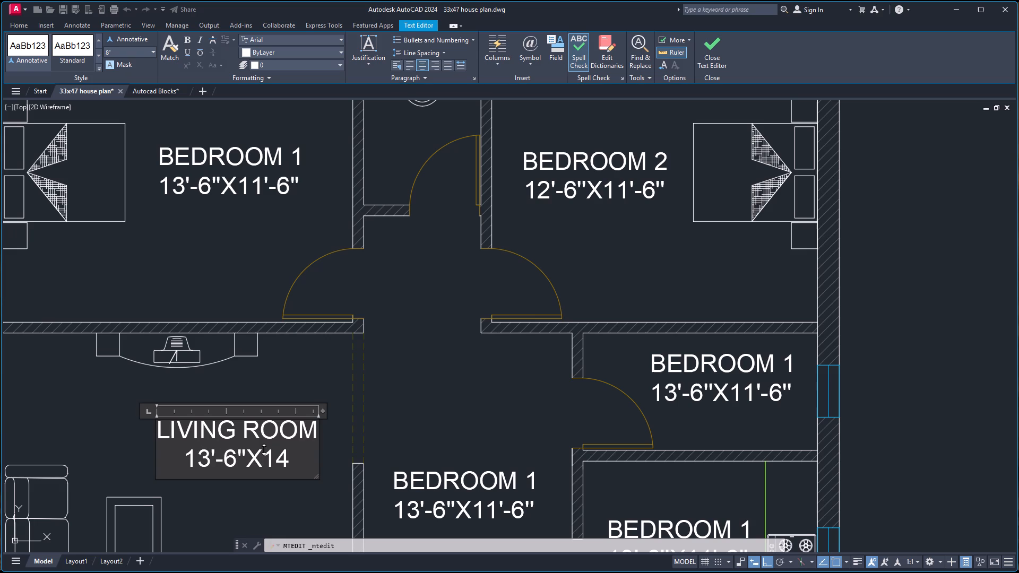
type("'-")
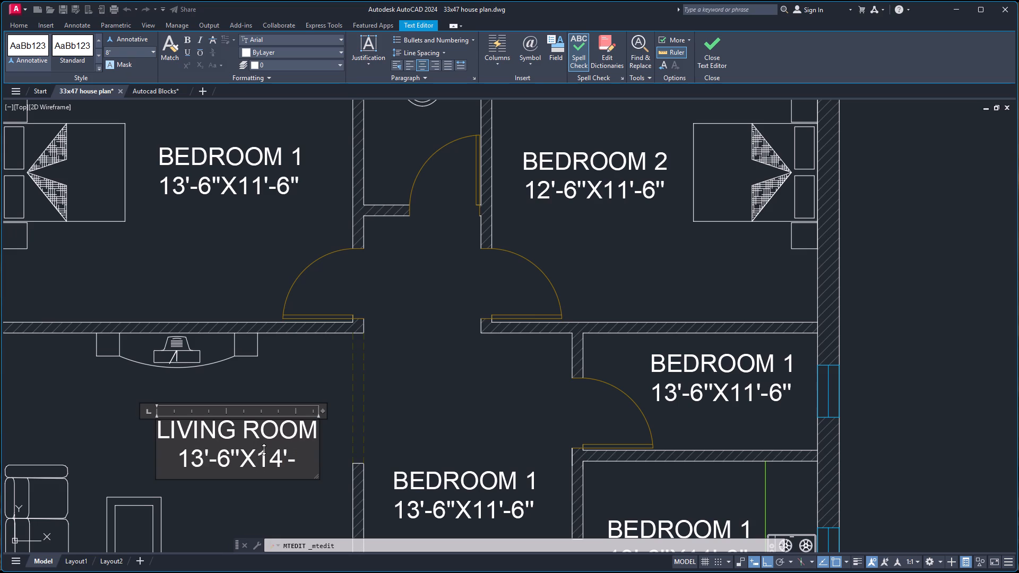
key("2")
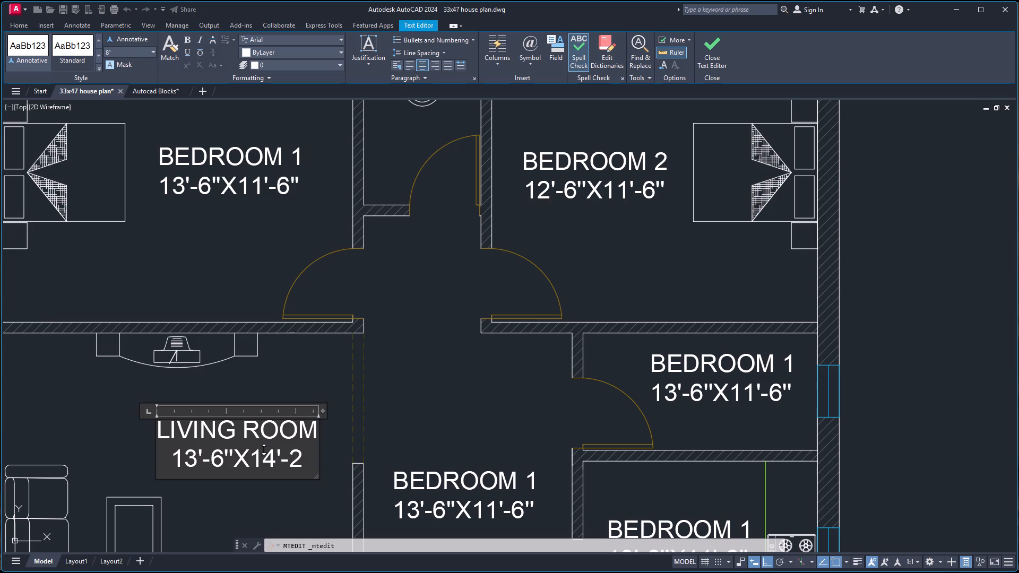
type("''")
left_click(445, 376)
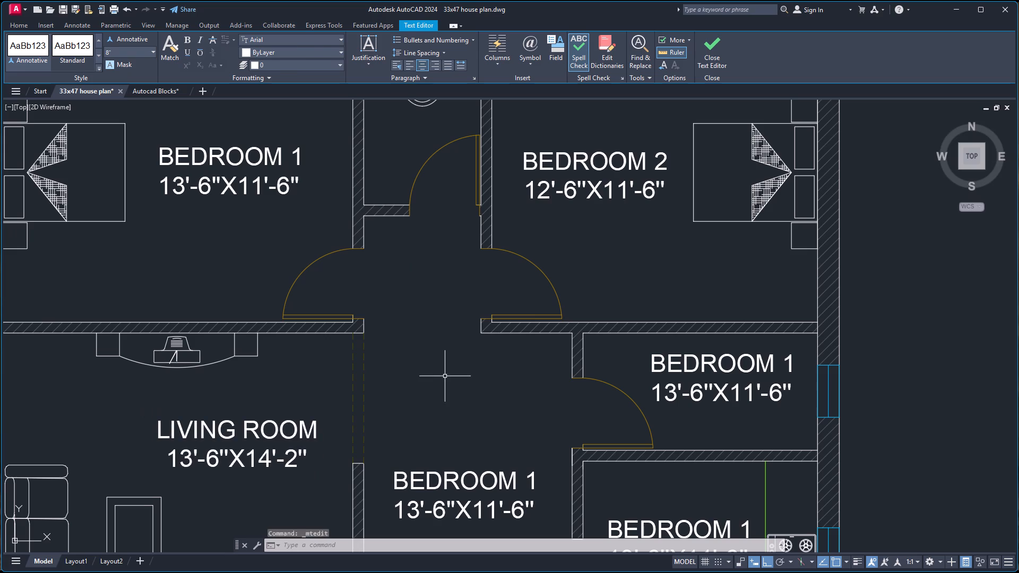
Rewrite the BEDROOM 1 label in the central space east of the living room as LOBBY with the size line 8'-0"X14'-2".
double_click(476, 476)
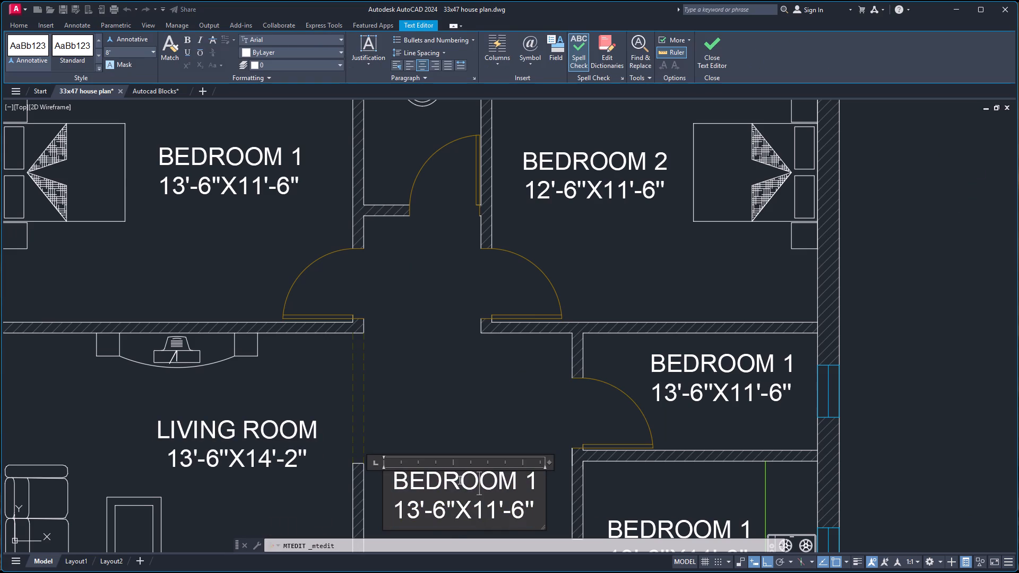
key("ctrl+a")
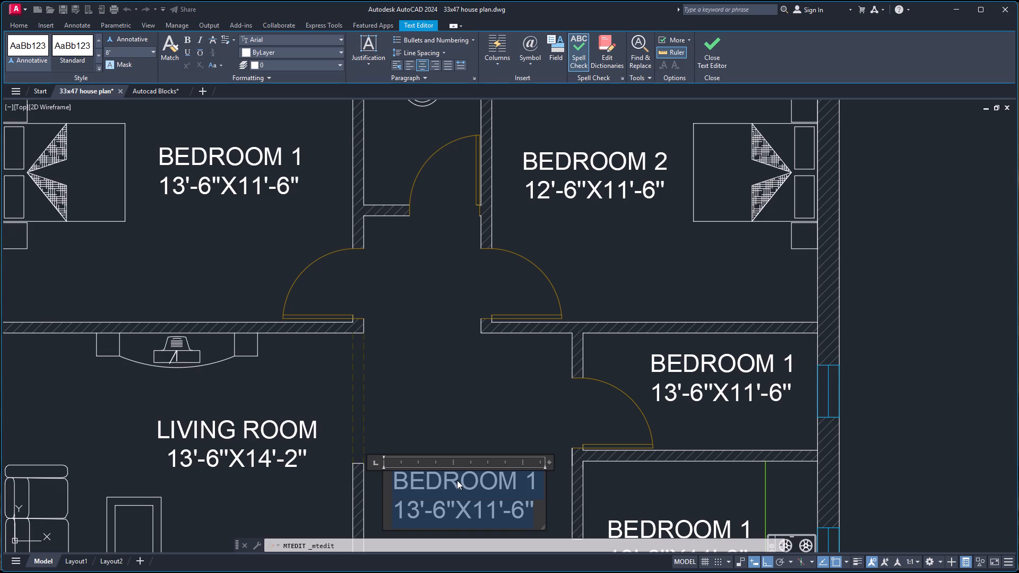
type("LOBBY")
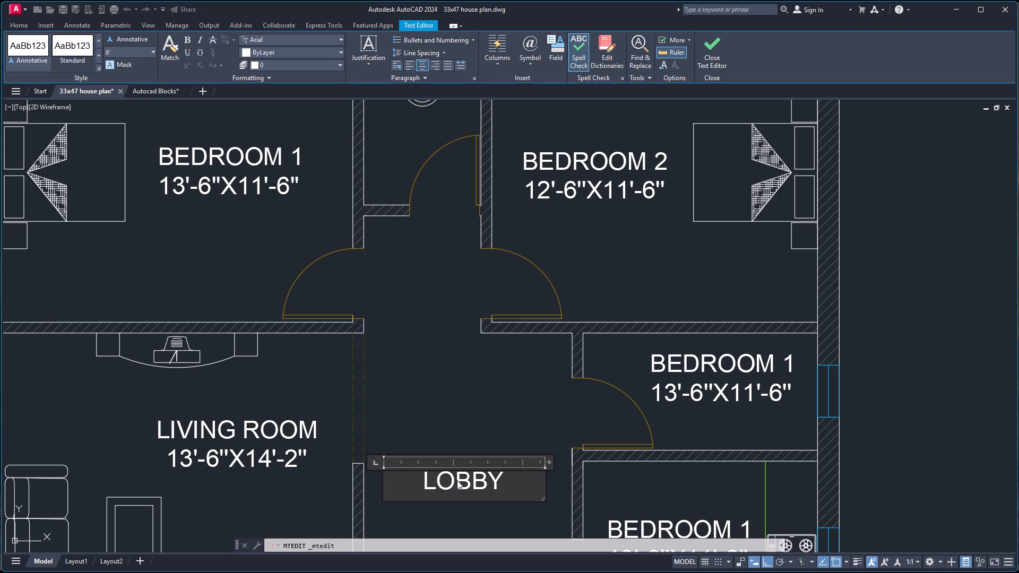
key("Return")
type("8'-0")
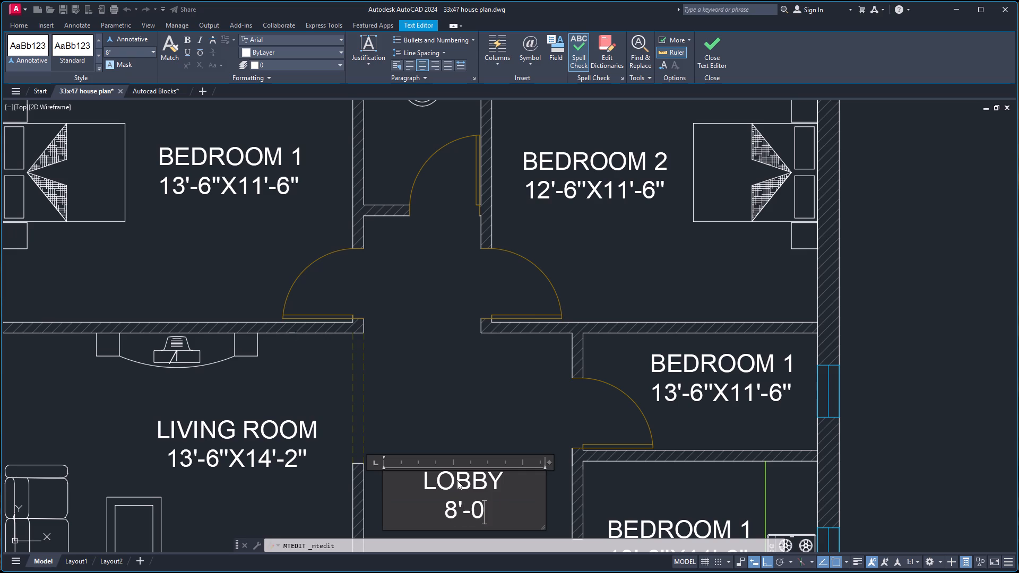
type("''X")
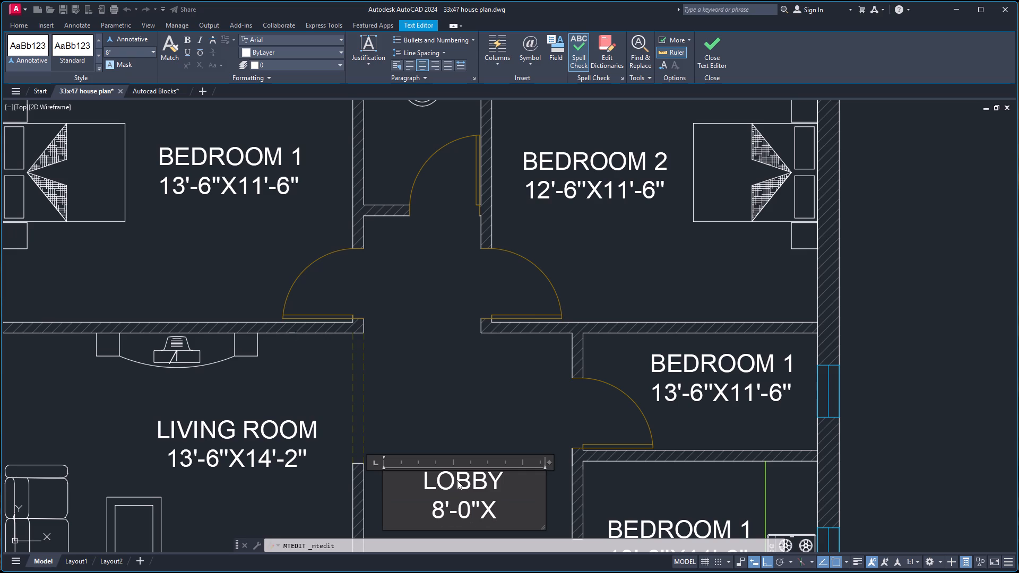
key("1")
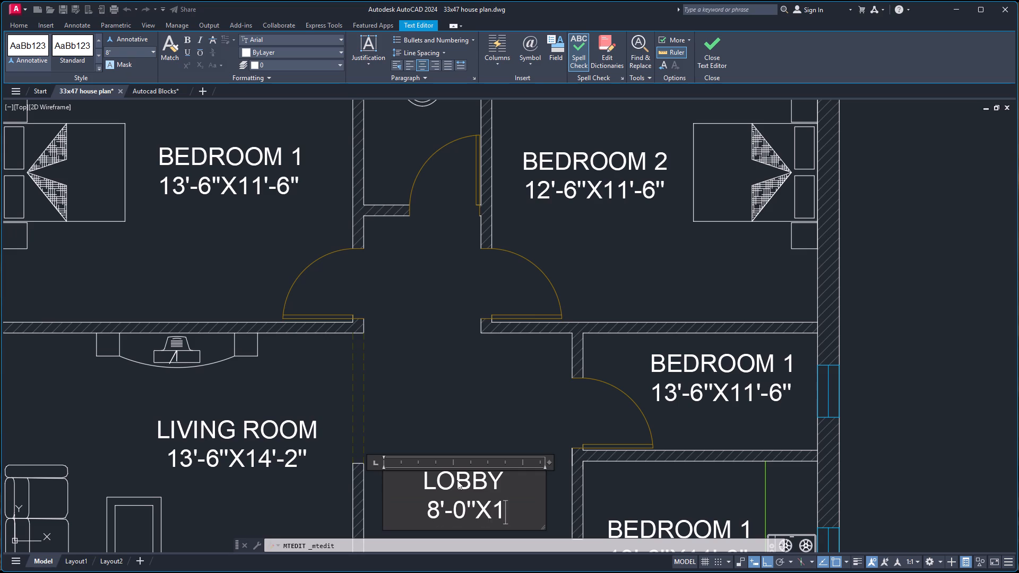
key("4")
type("'-")
type("2''")
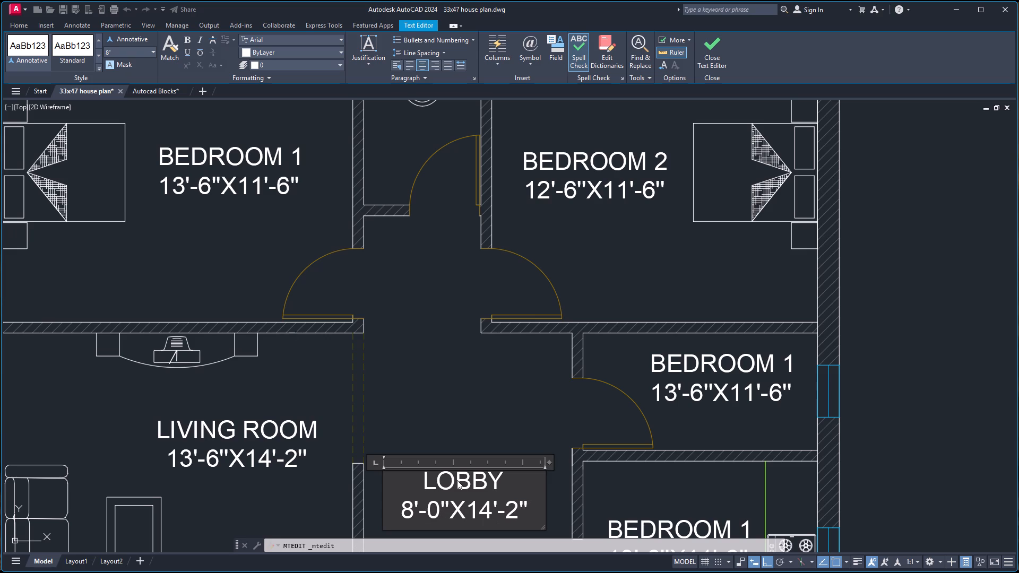
left_click(703, 427)
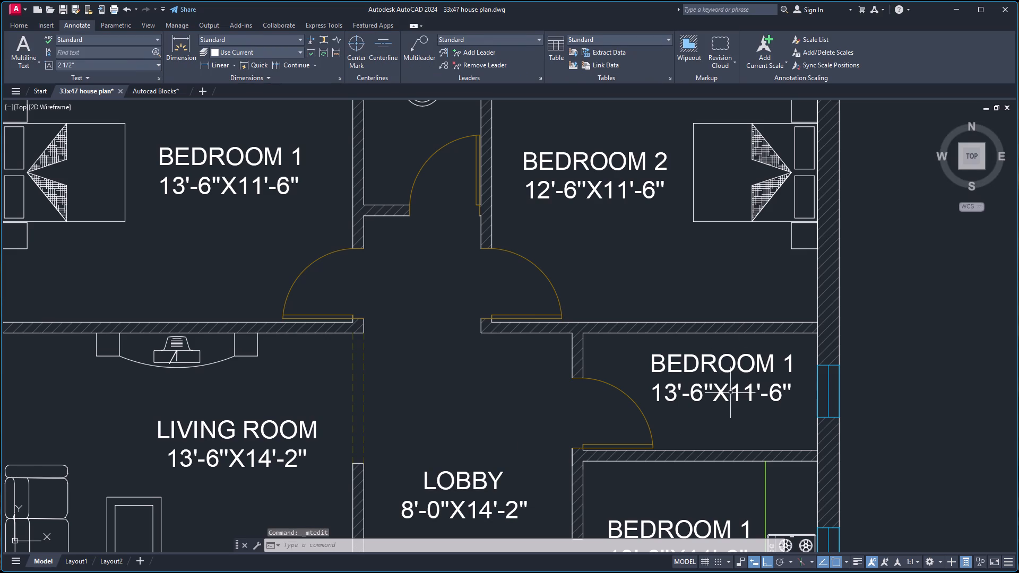
Rewrite the BEDROOM 1 label in the small room south of BEDROOM 2 as PUJA/ with MANDIER on the second line.
double_click(731, 366)
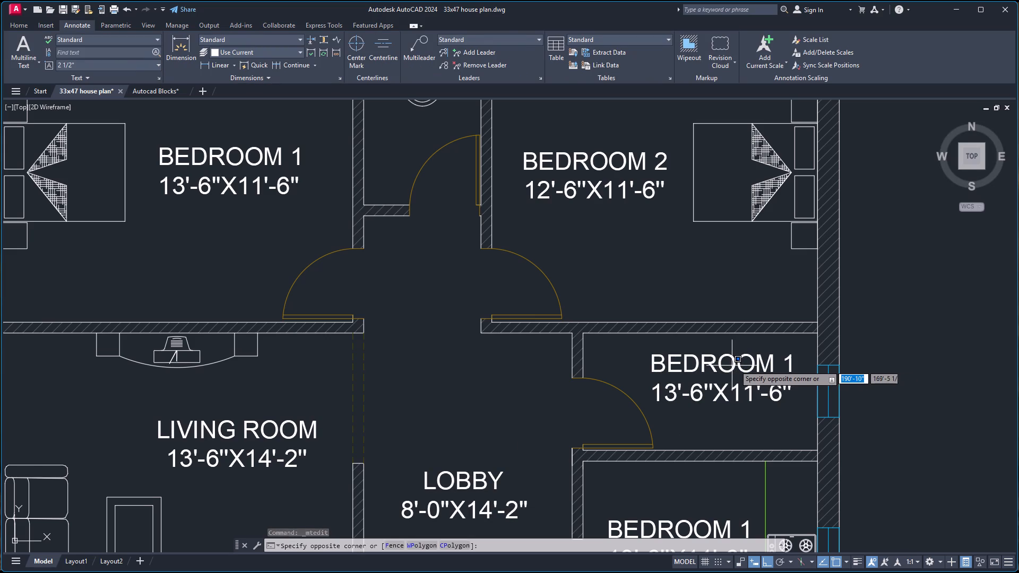
triple_click(735, 363)
double_click(735, 363)
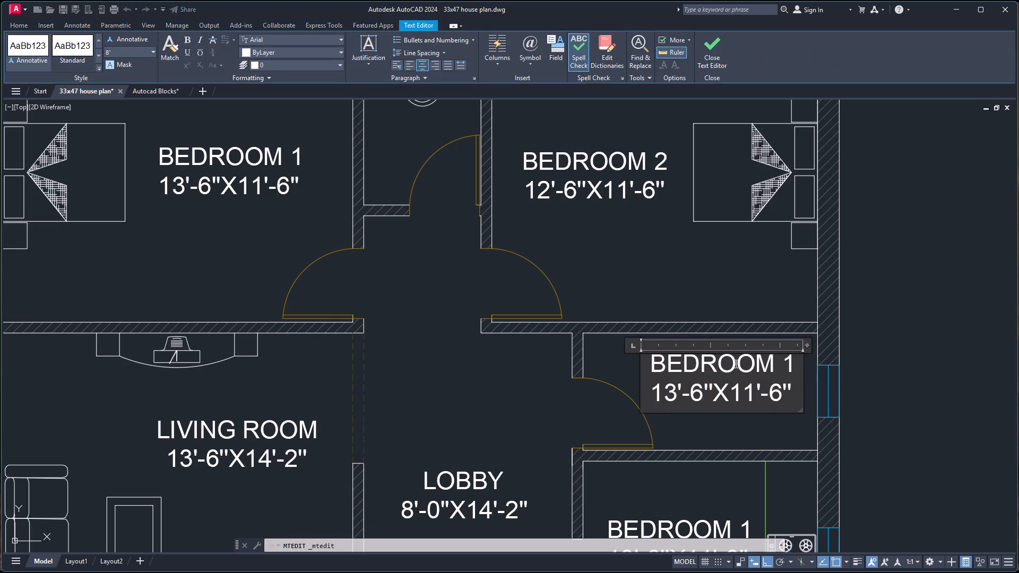
key("ctrl+a")
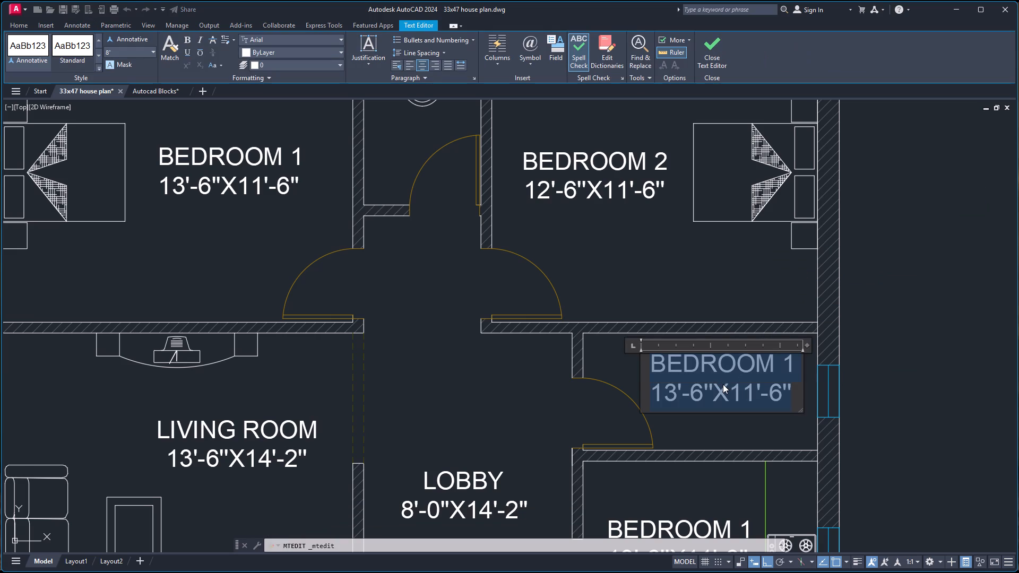
type("PUJA")
key("slash")
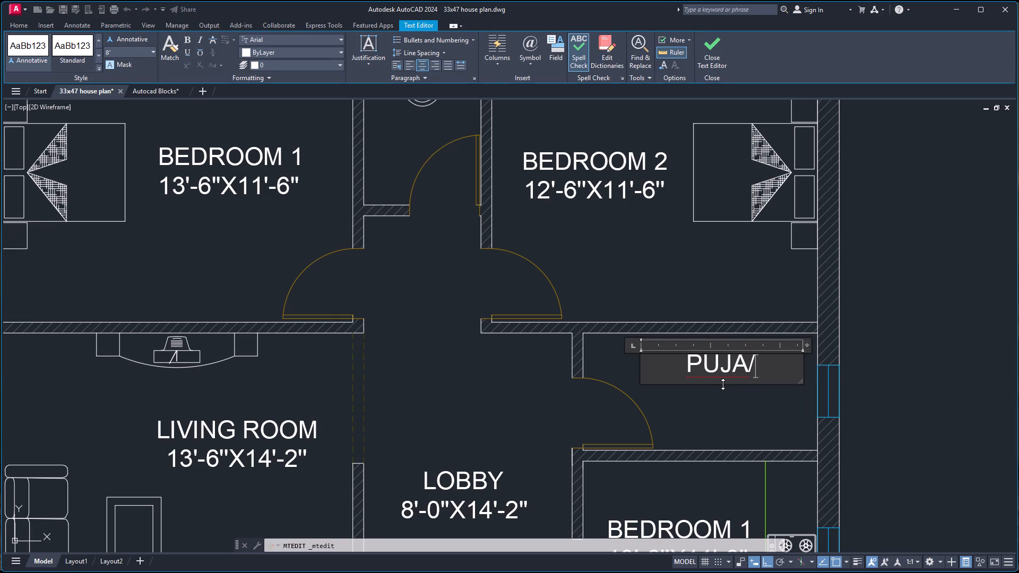
key("Return")
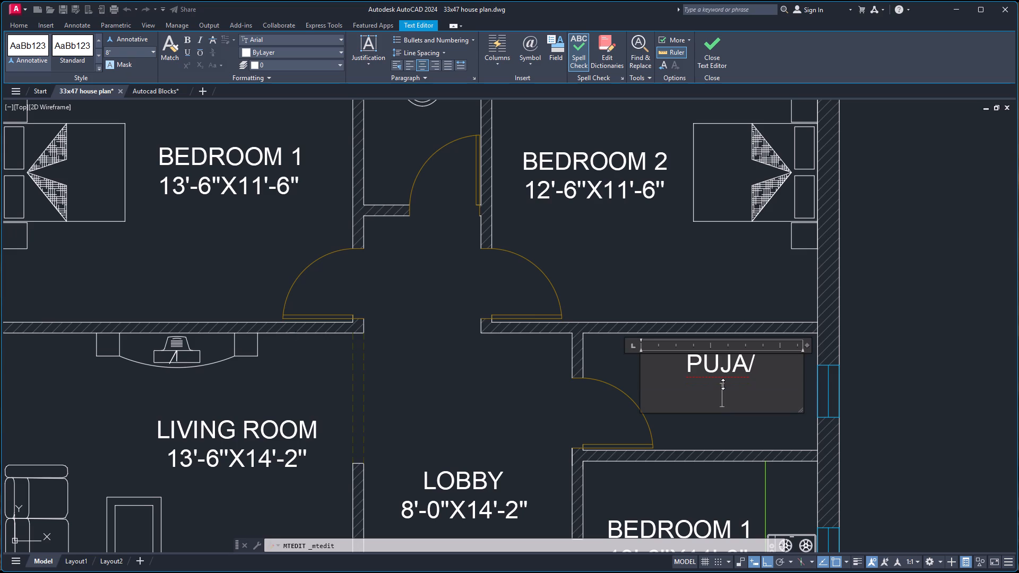
type("MA")
key("n")
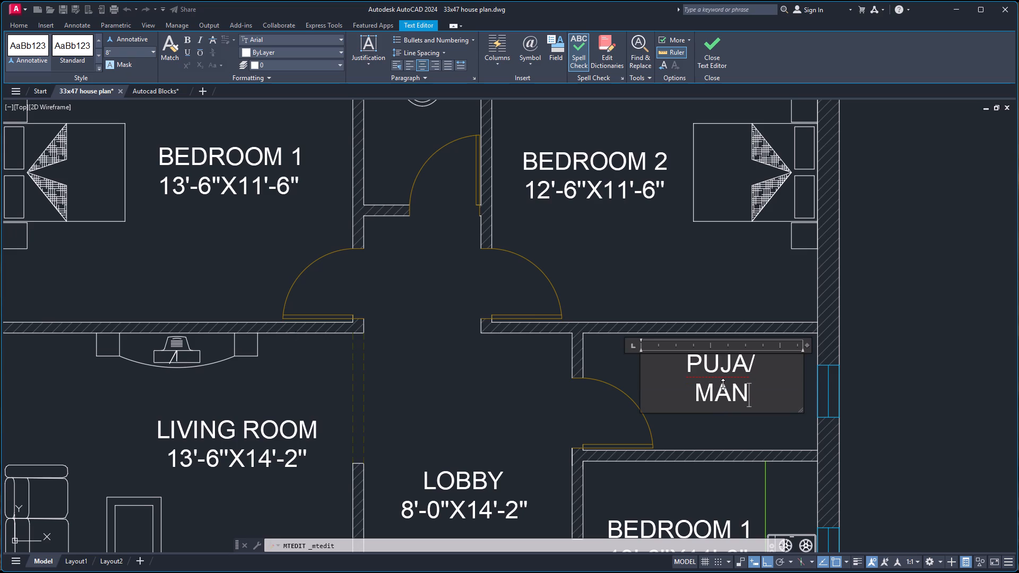
type("DIER")
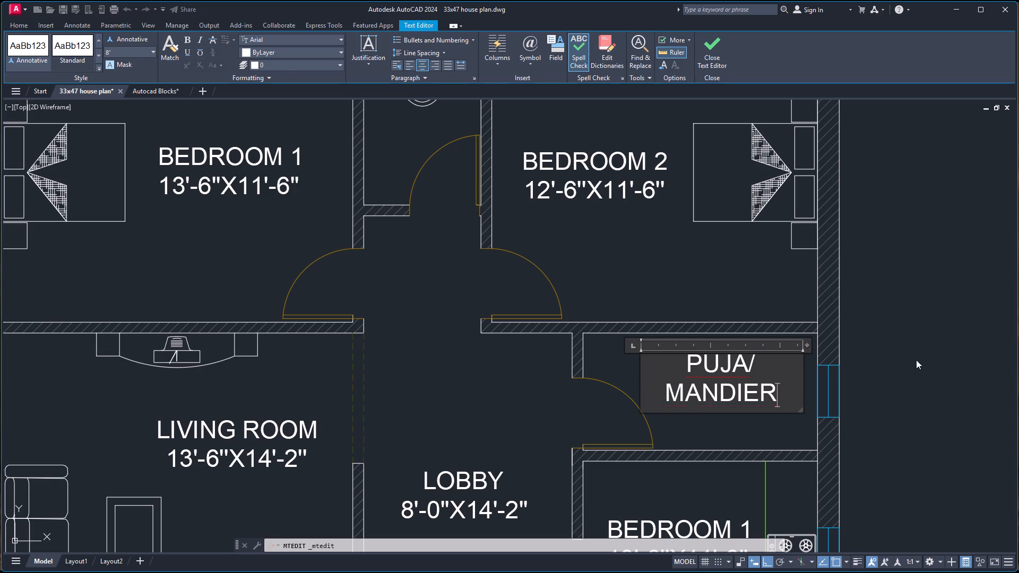
left_click(916, 360)
Insert a space before the slash in the puja room label so its first line reads PUJA /.
scroll(911, 422, "down", 2)
scroll(884, 404, "up", 3)
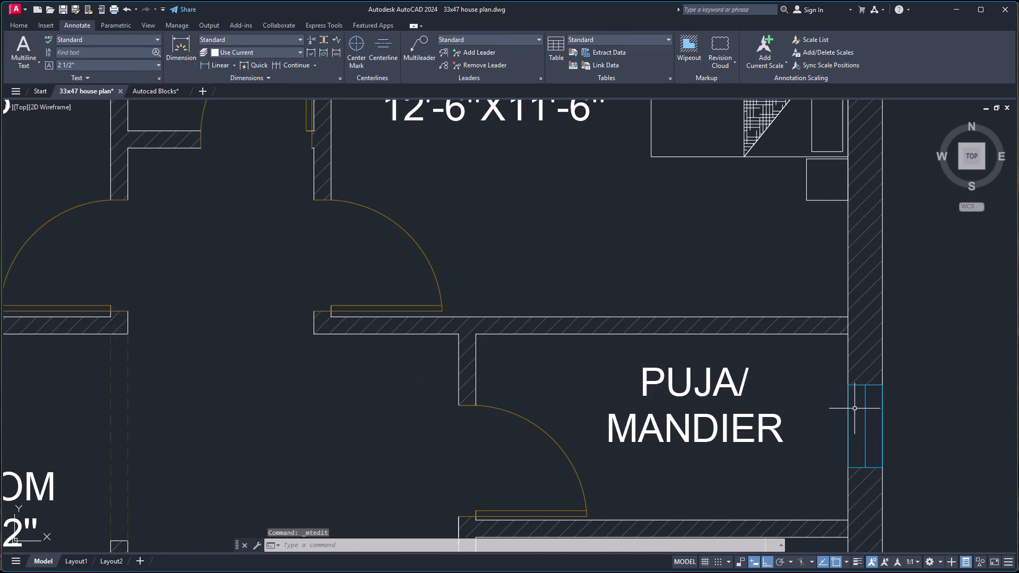
double_click(735, 384)
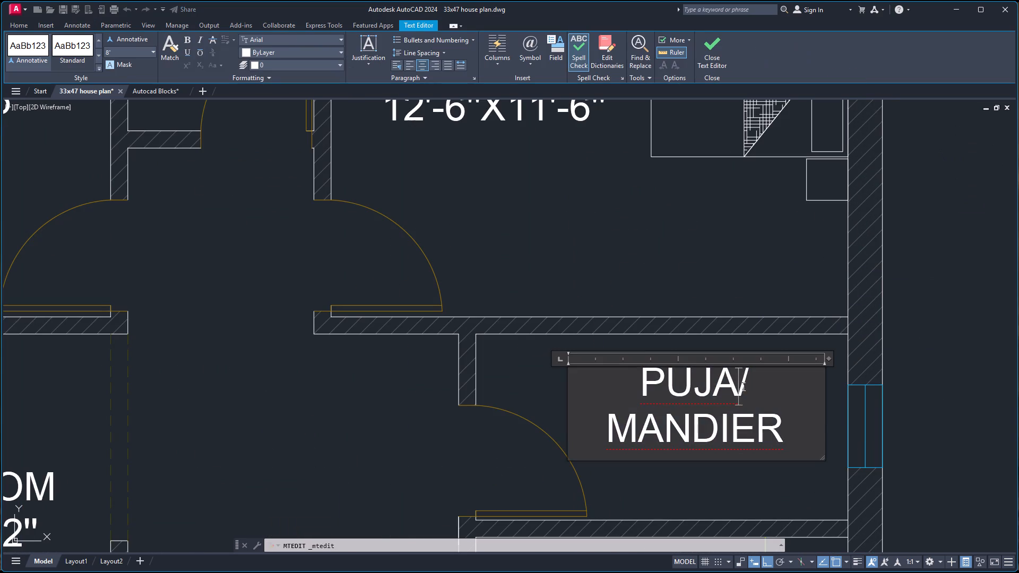
key("space")
left_click(942, 358)
Replace the whole text of the BEDROOM 1 label in the room south of the puja room with KITCHEN.
scroll(955, 384, "down", 2)
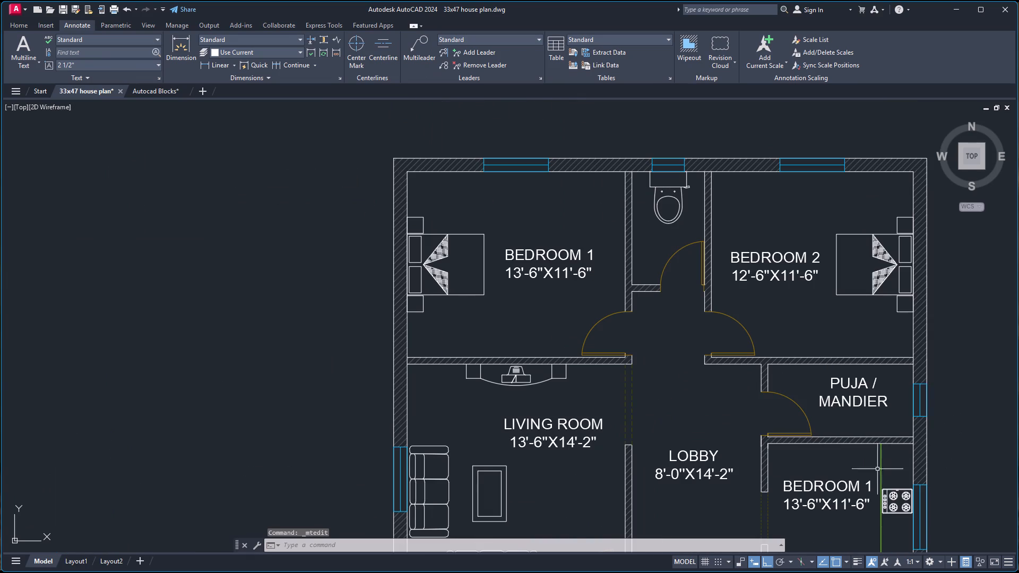
scroll(852, 472, "down", 1)
scroll(839, 508, "up", 3)
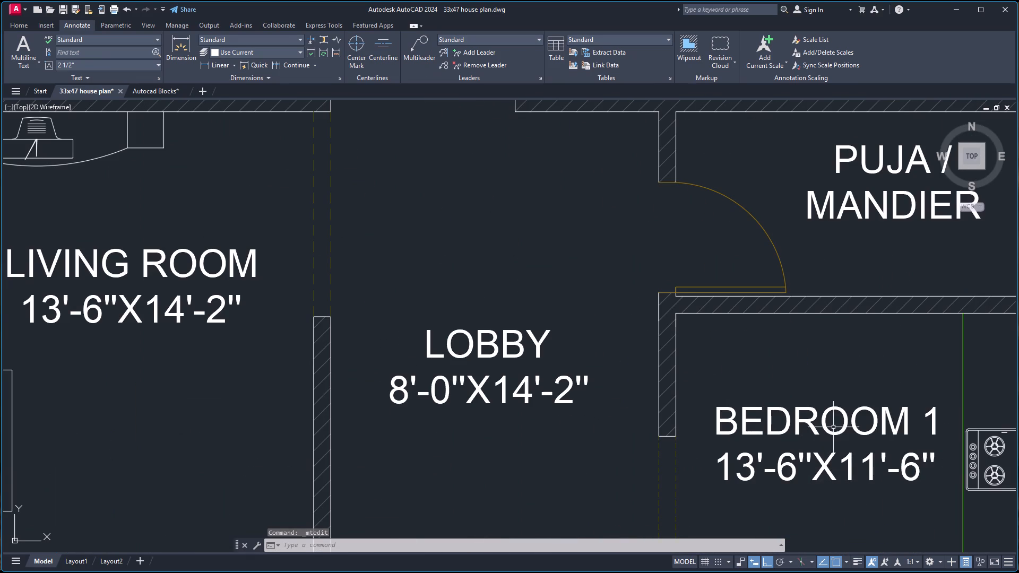
double_click(828, 428)
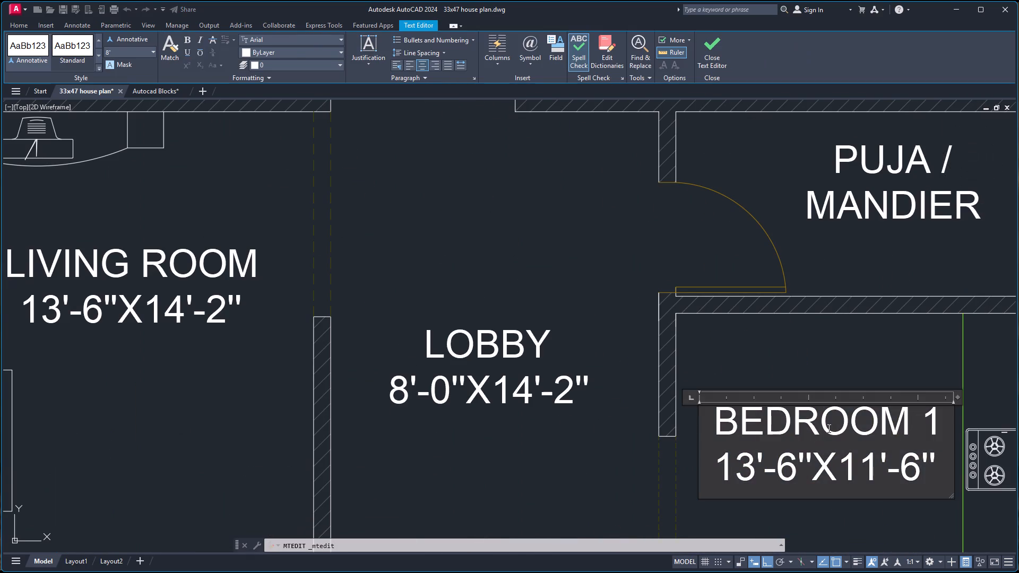
key("ctrl+a")
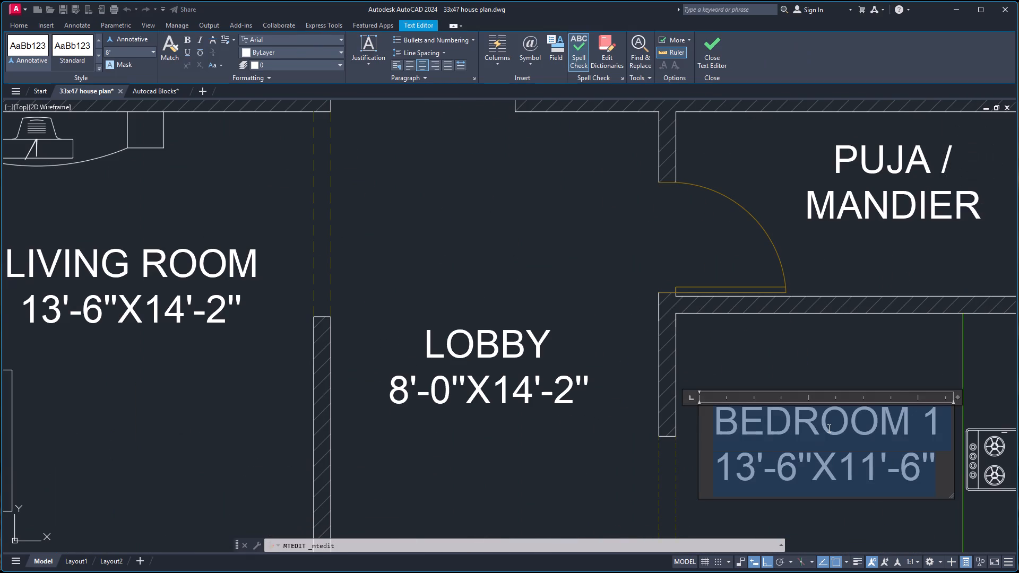
type("KITCHEN")
Add the size line 9'-0"X9'-3" beneath the name in the KITCHEN label.
key("Return")
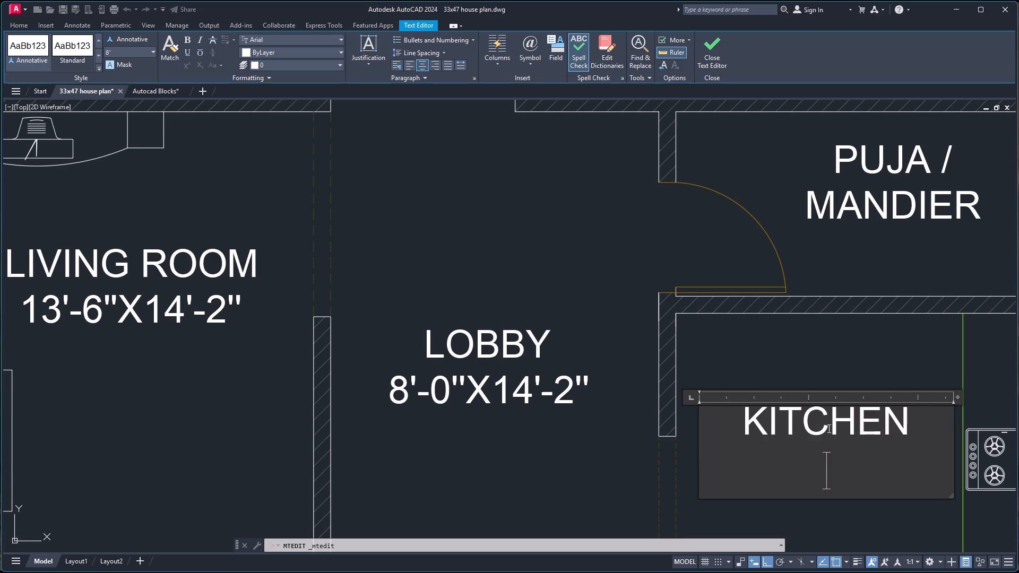
type("9'-")
key("0")
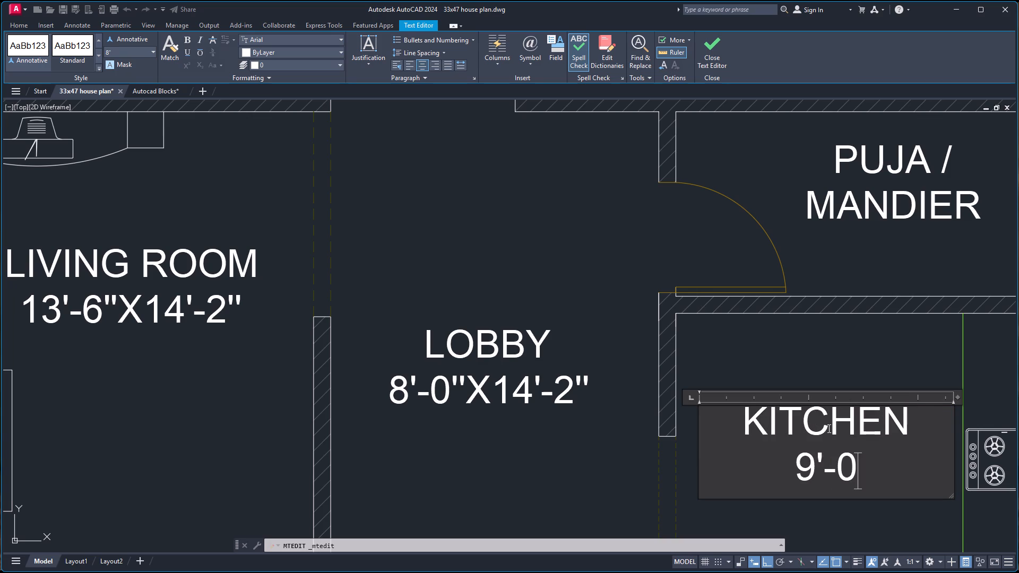
type("00")
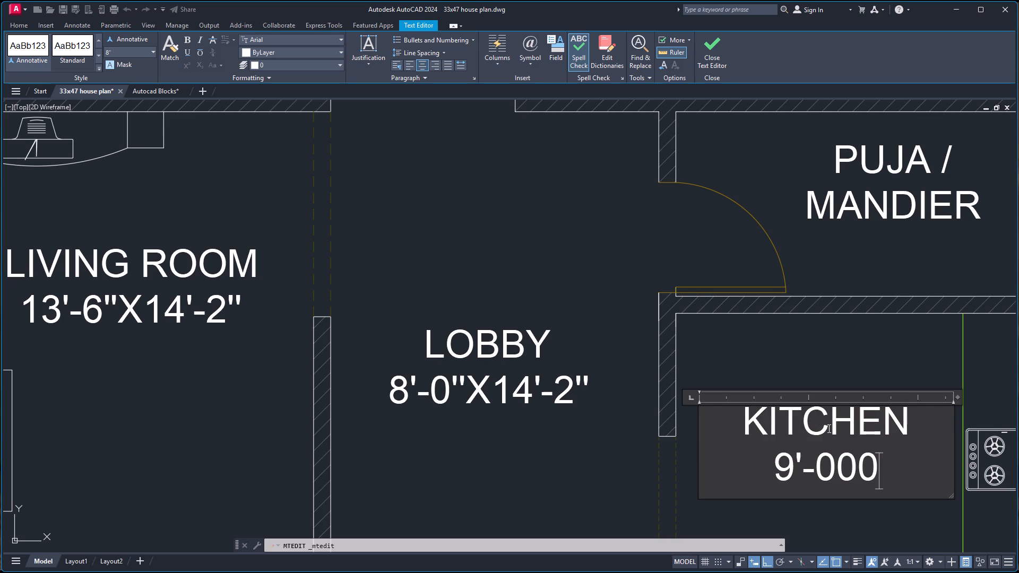
key("BackSpace")
key("BackSpace")
key("semicolon")
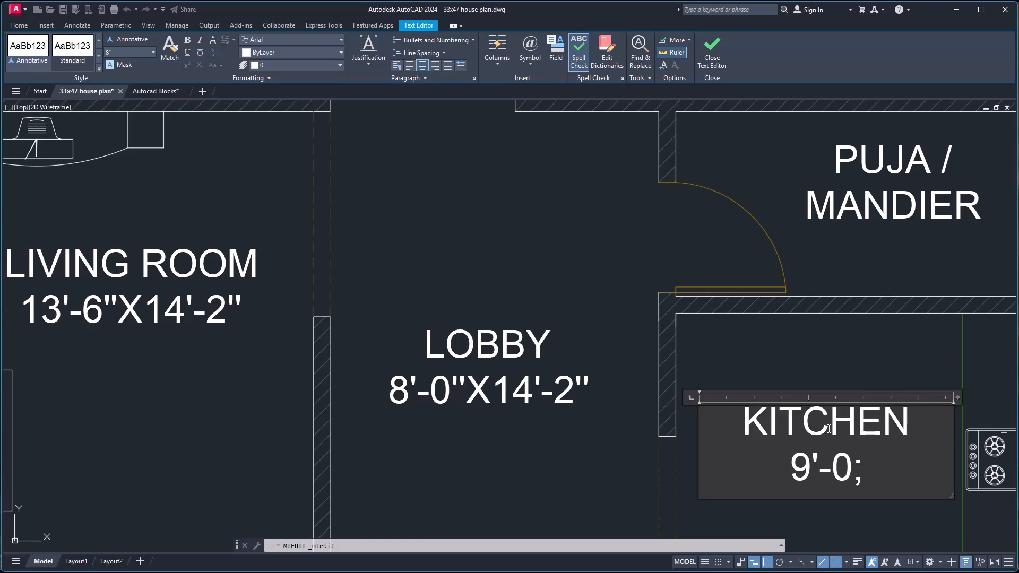
key("BackSpace")
type("''")
key("x")
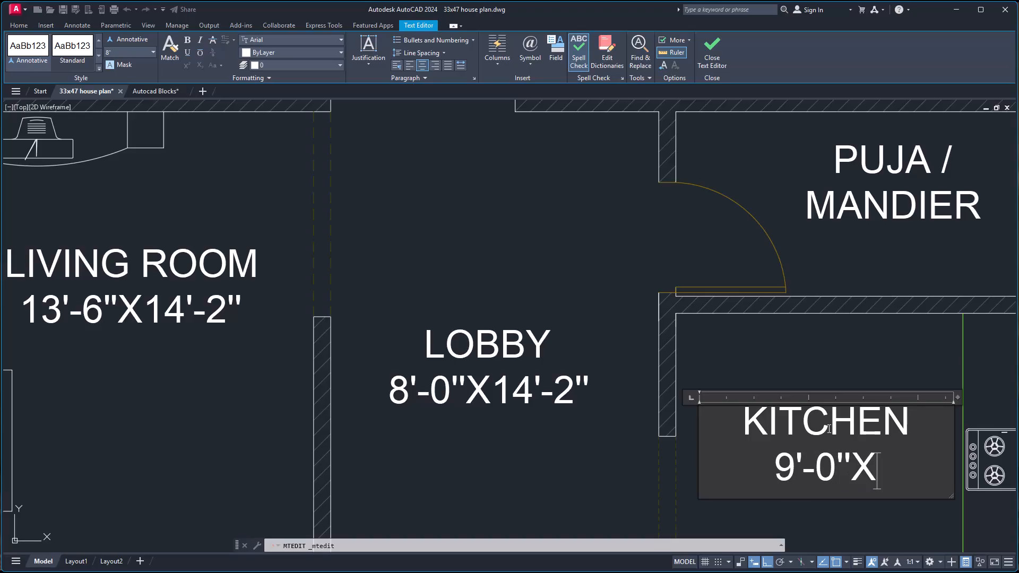
key("9")
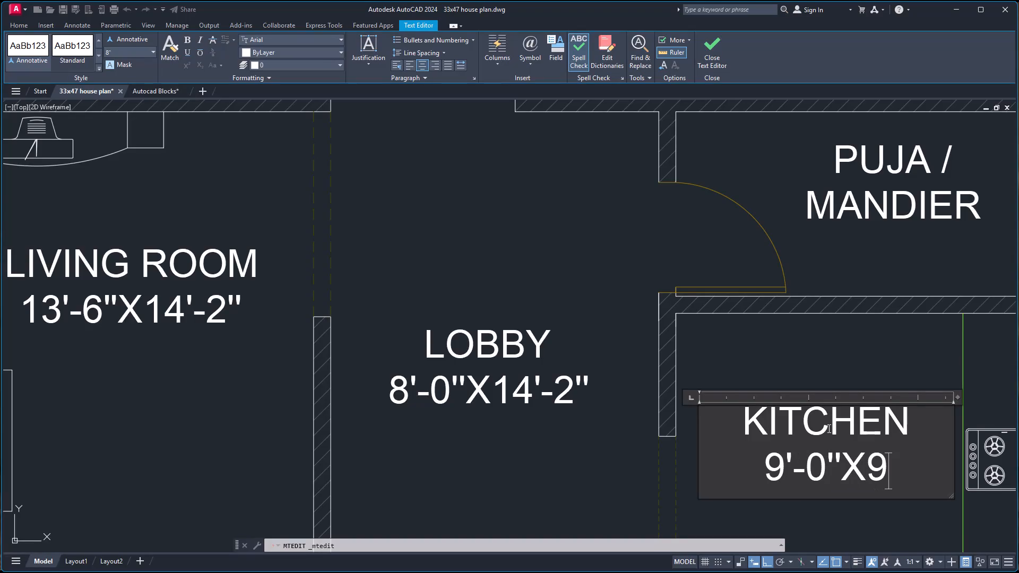
key("apostrophe")
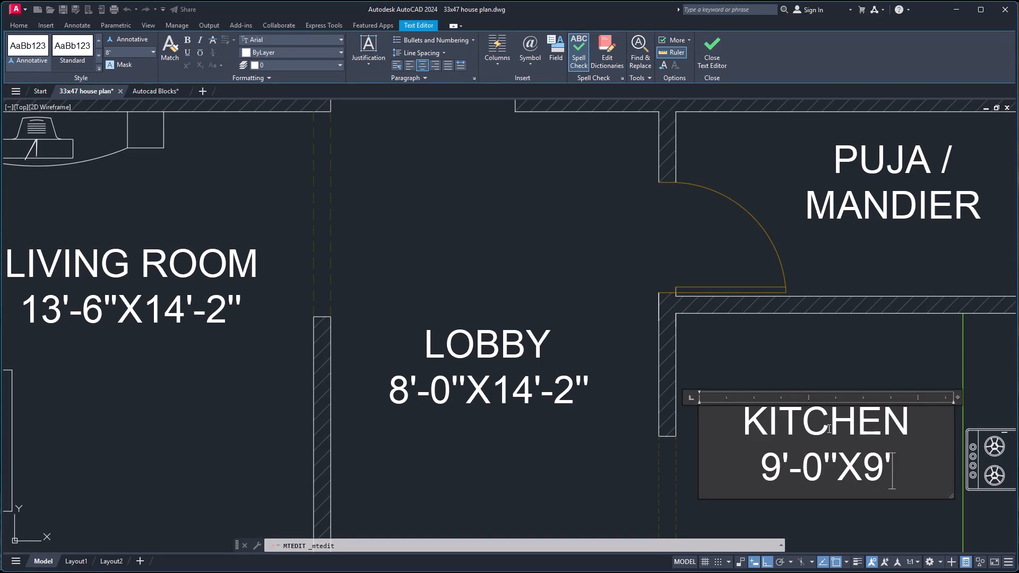
type("-3")
type("''")
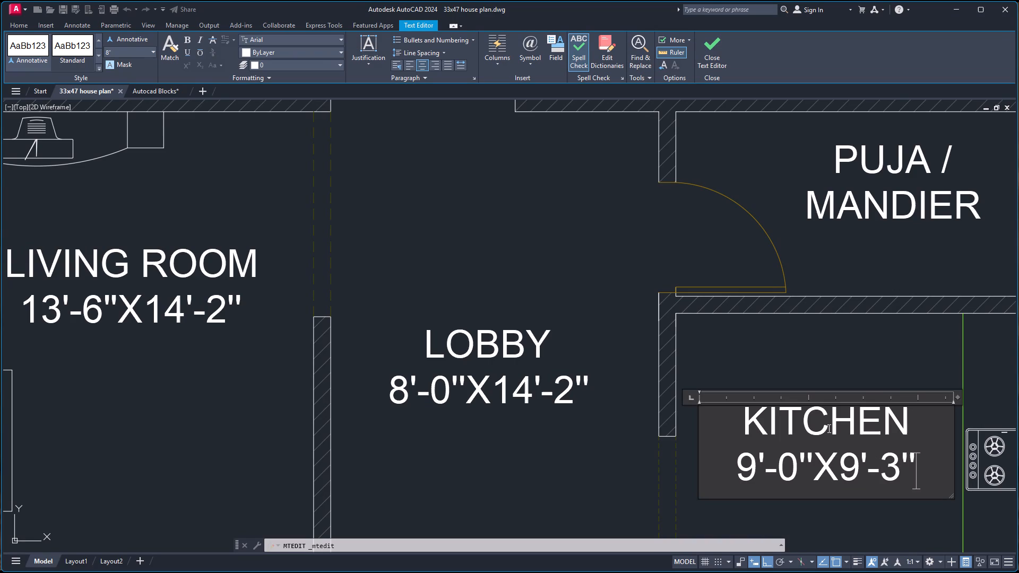
left_click(821, 361)
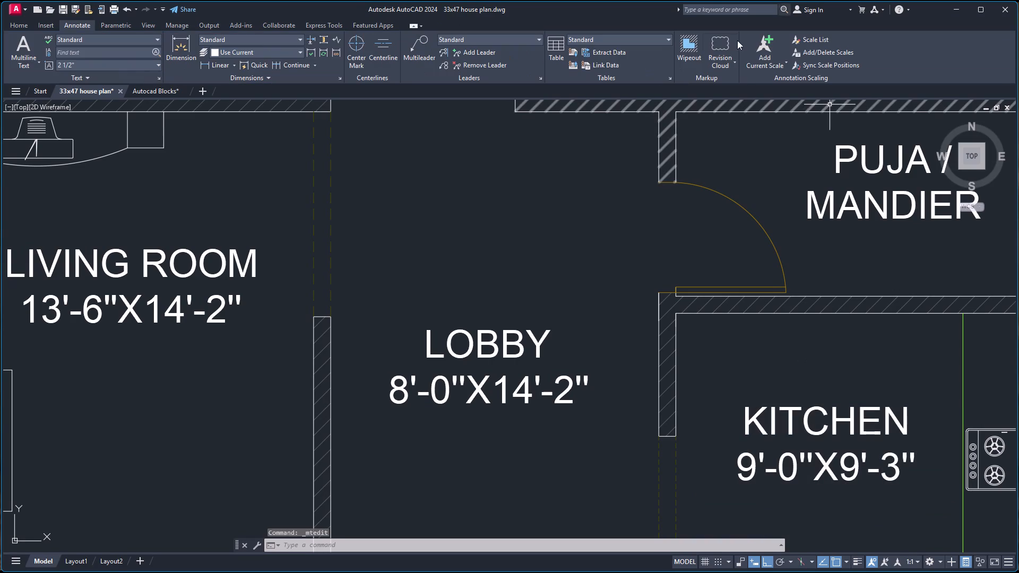
Replace the whole text of the BEDROOM 1 label beside the front of the car with PARKING.
scroll(841, 300, "down", 3)
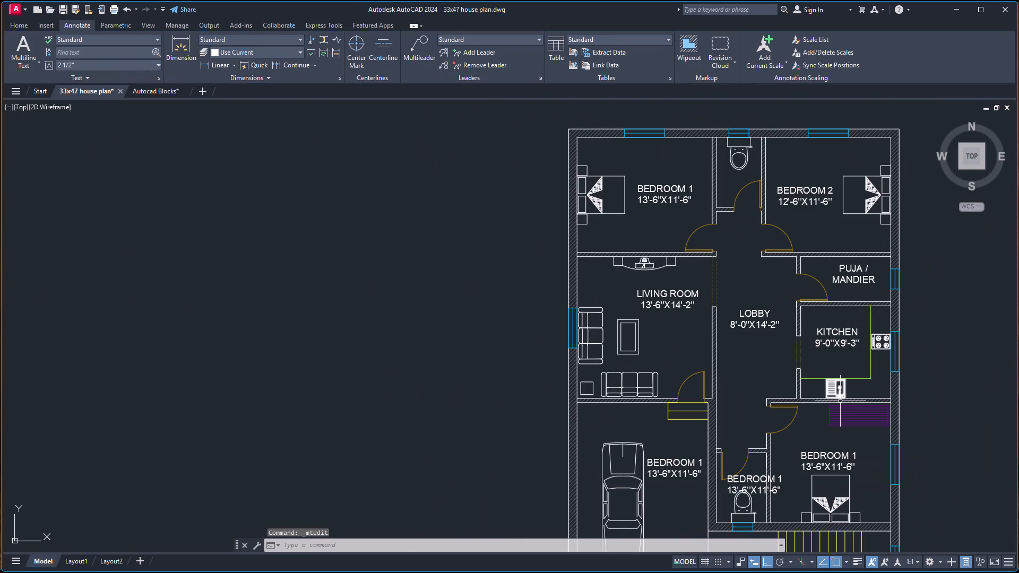
scroll(840, 401, "down", 1)
scroll(777, 448, "up", 2)
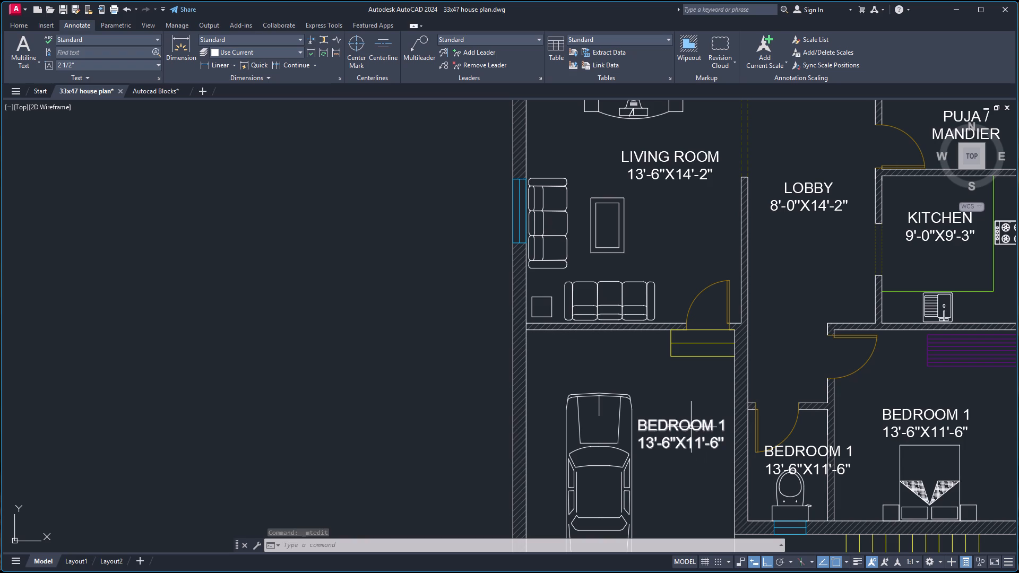
double_click(690, 427)
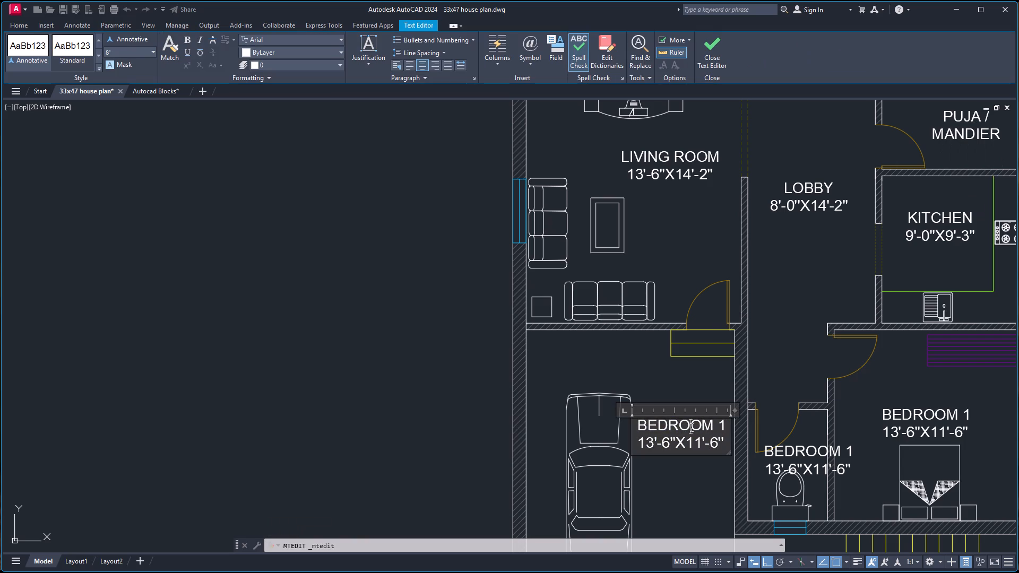
key("ctrl+a")
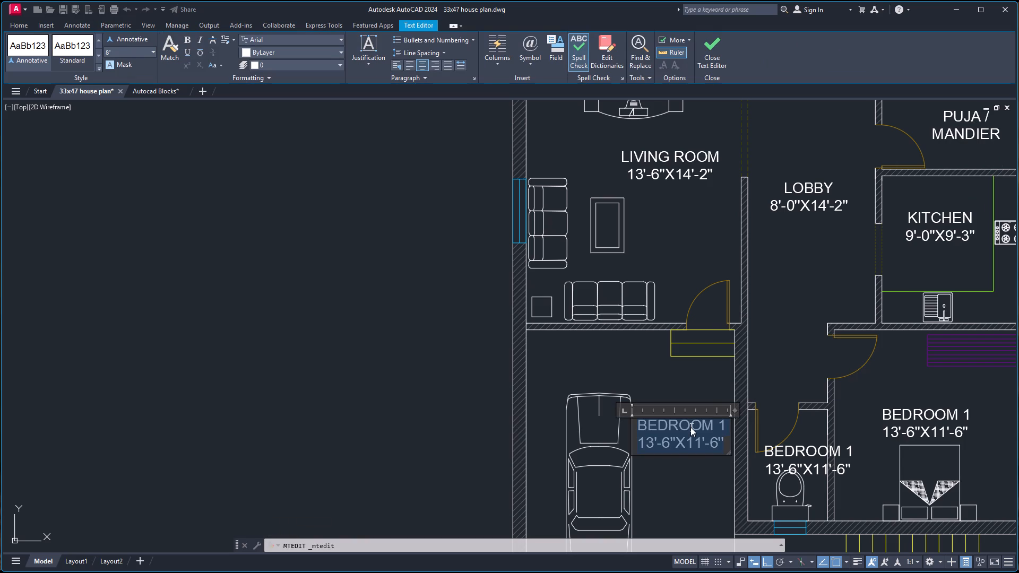
type("PAR")
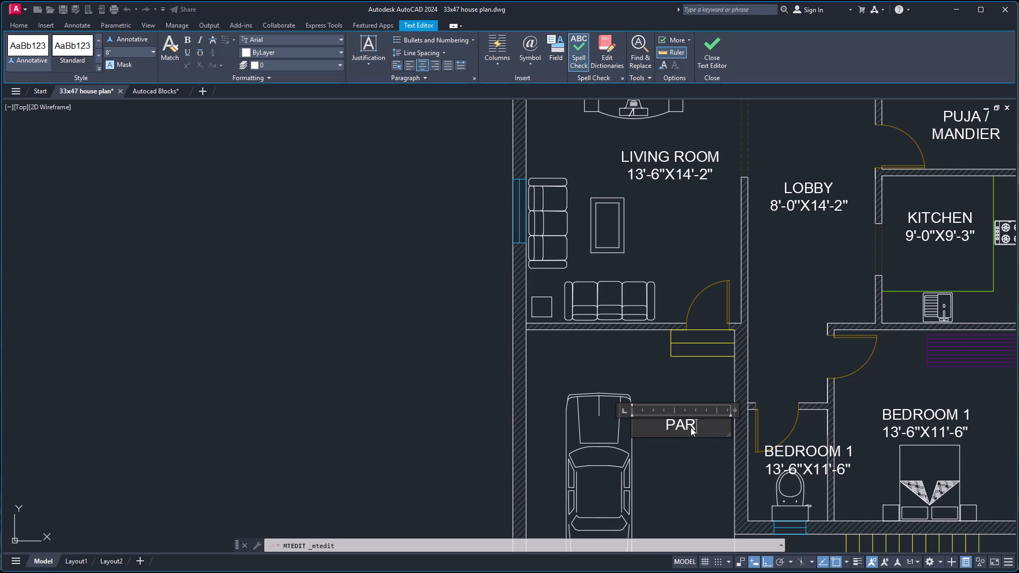
type("KING")
key("space")
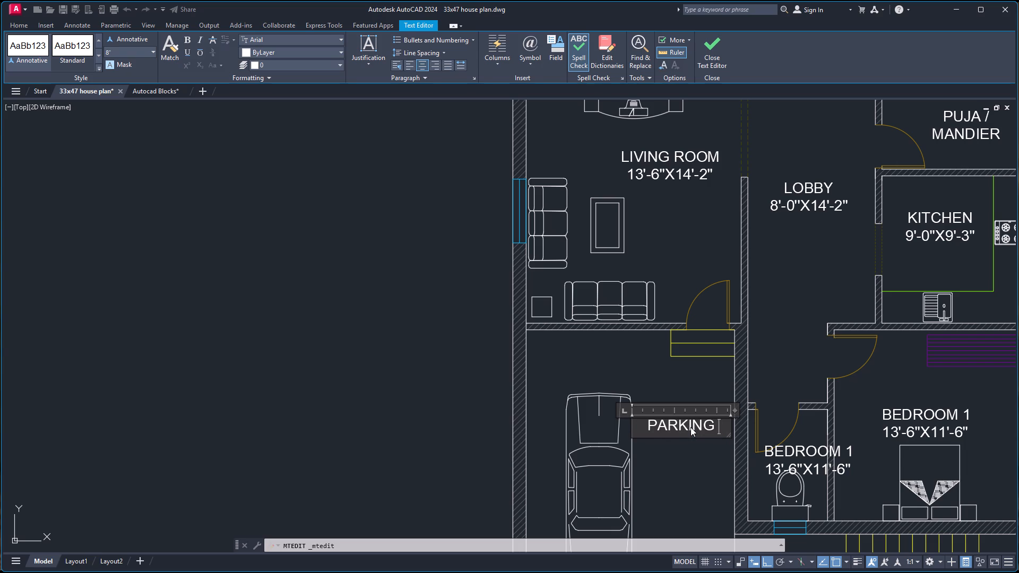
key("BackSpace")
Add the size line 13'-1"X18'-10" beneath the name in the PARKING label.
key("Return")
type("13'-")
key("1")
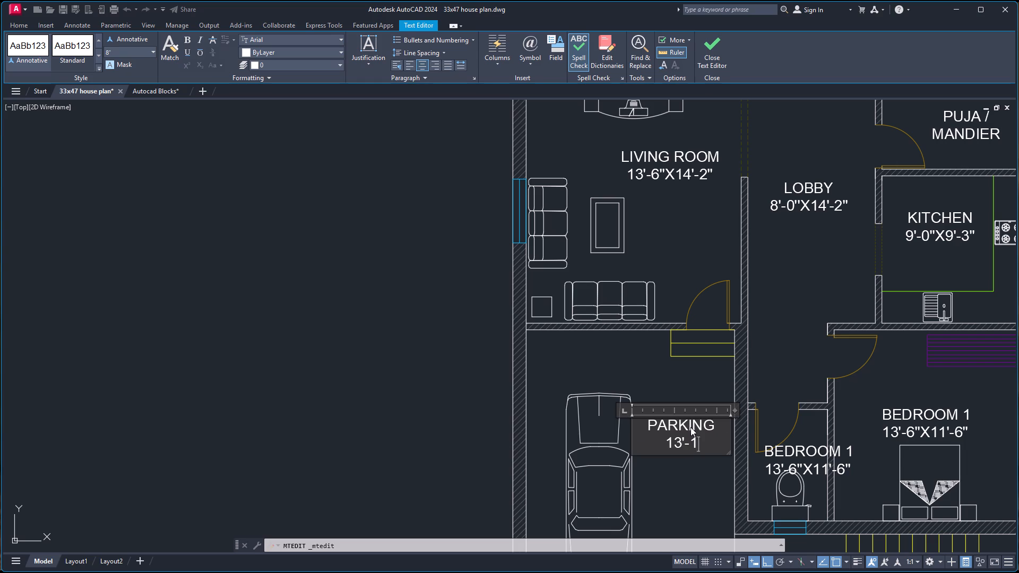
type("''X")
type("18")
key("apostrophe")
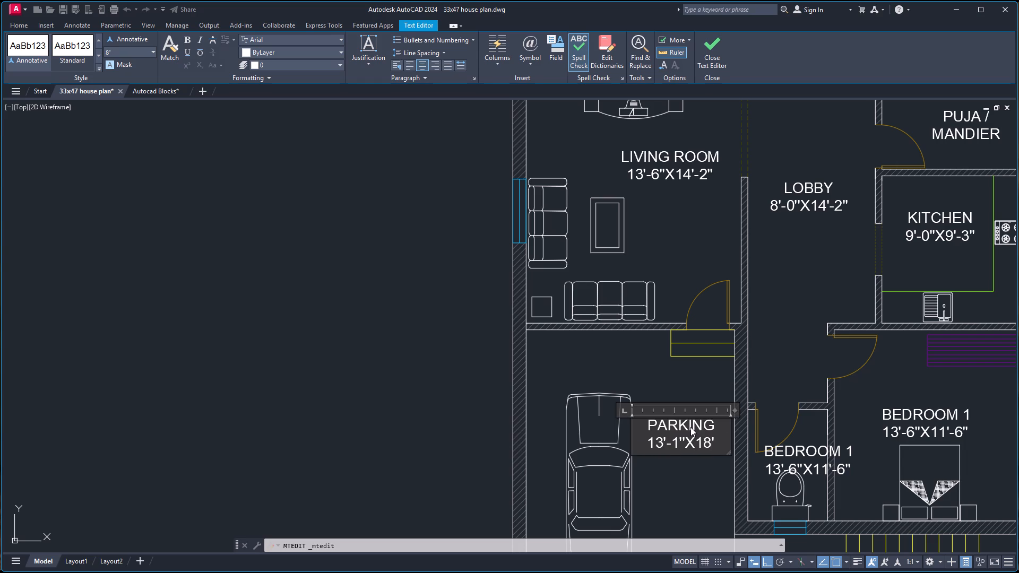
key("minus")
type("10''")
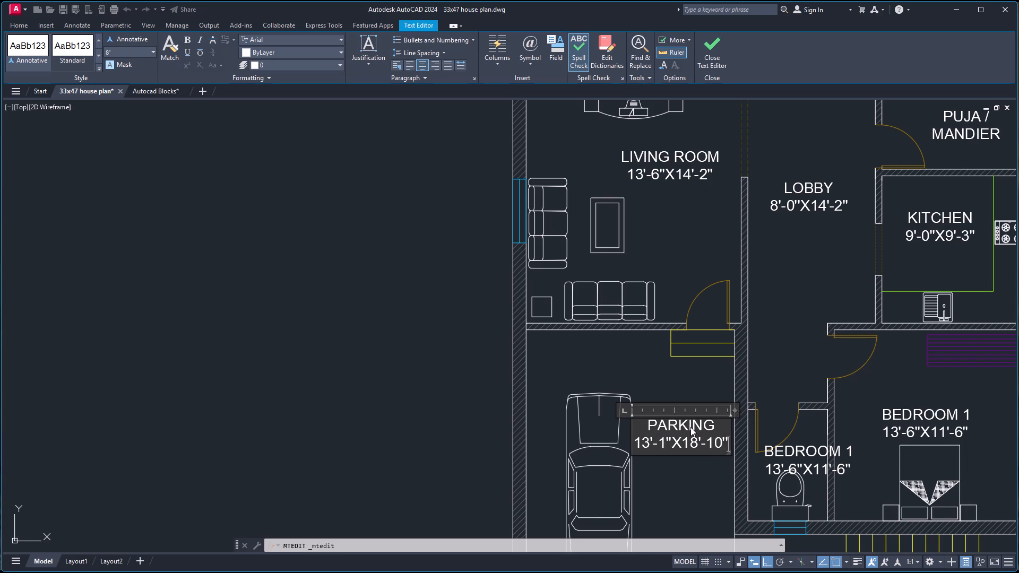
left_click(580, 356)
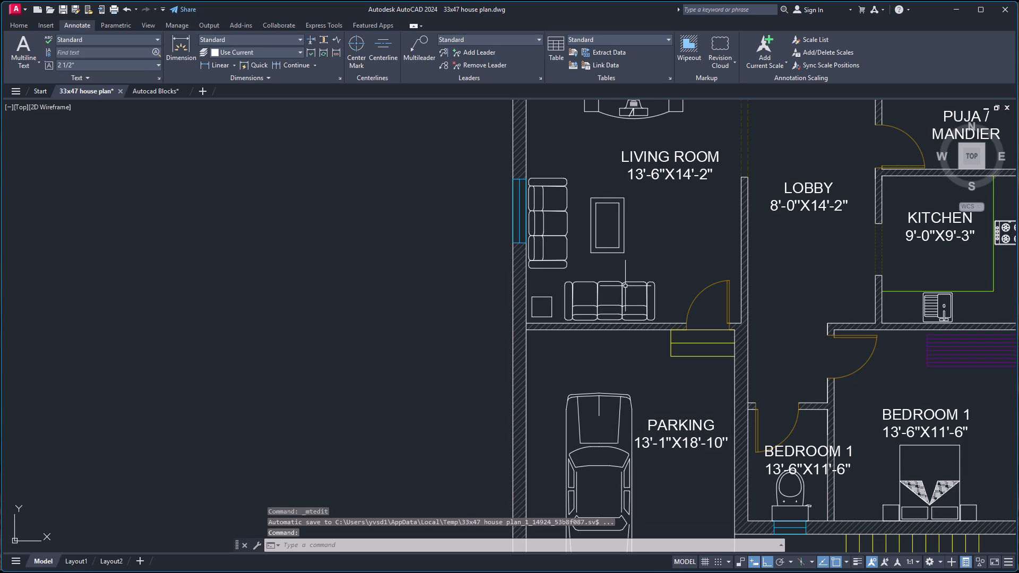
Change the room name to BEDROOM 3 in the label above the bed south of the kitchen.
scroll(811, 262, "down", 1)
scroll(833, 363, "down", 1)
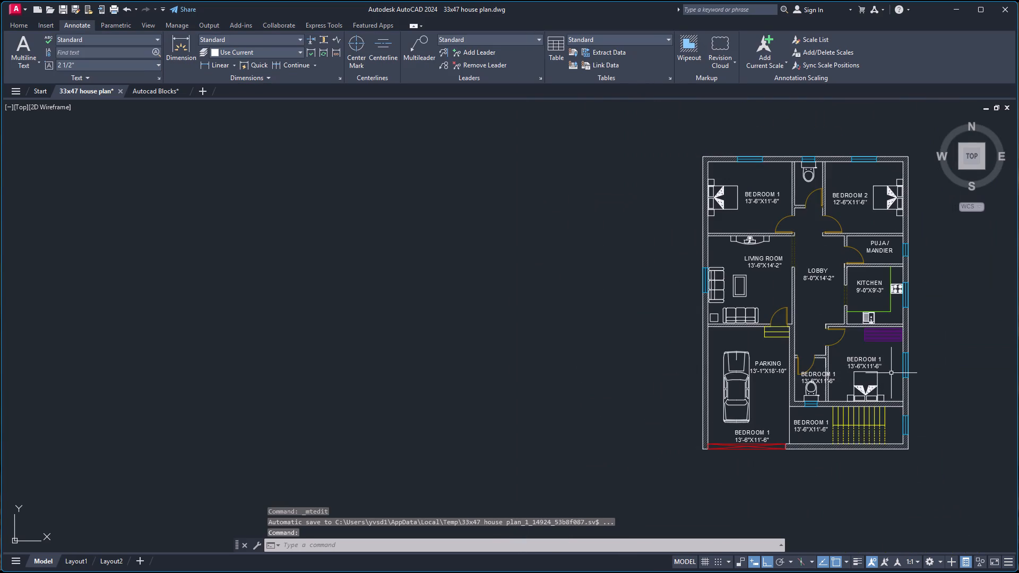
scroll(892, 373, "up", 2)
double_click(816, 341)
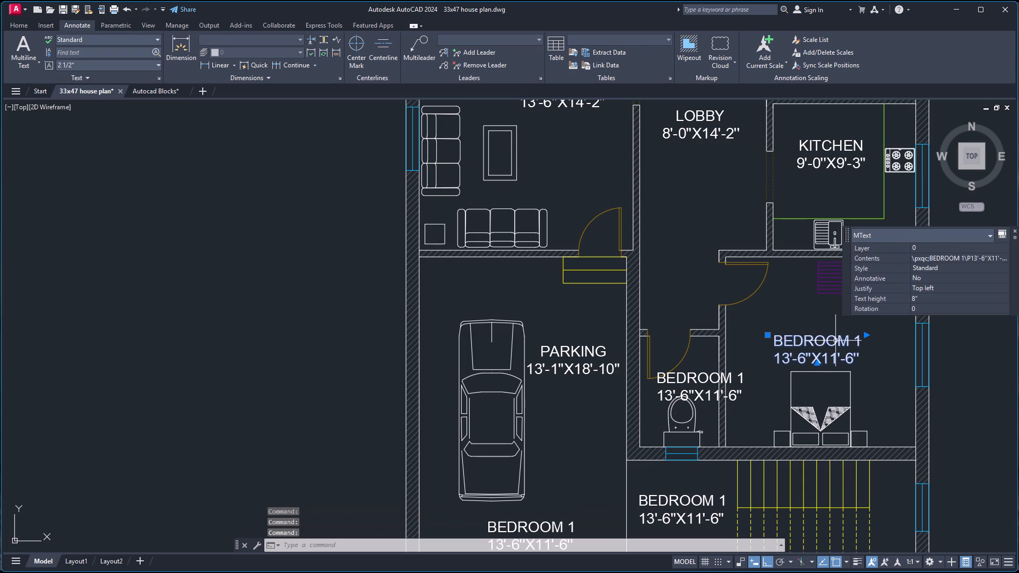
double_click(844, 341)
left_click(862, 338)
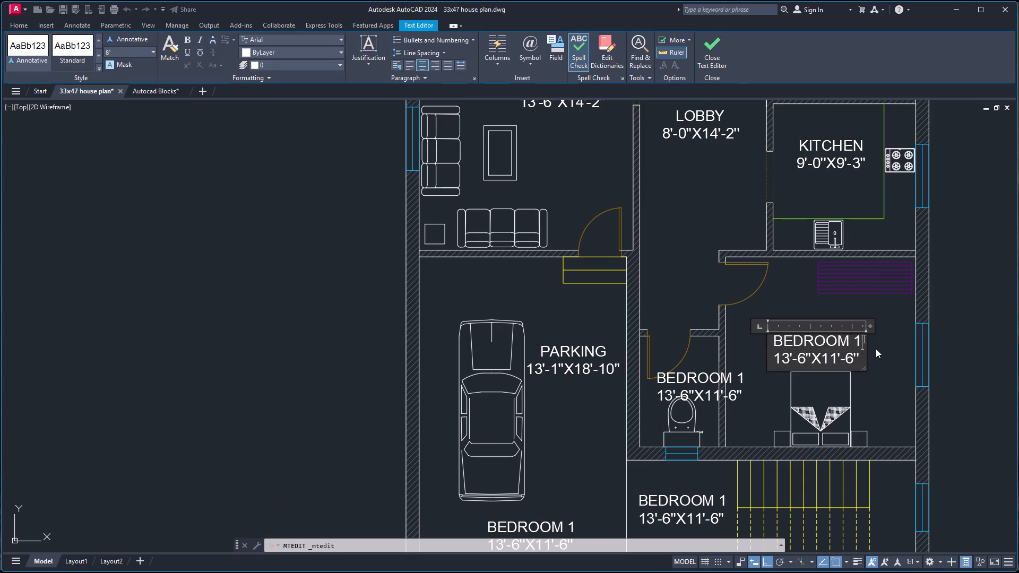
key("BackSpace")
key("3")
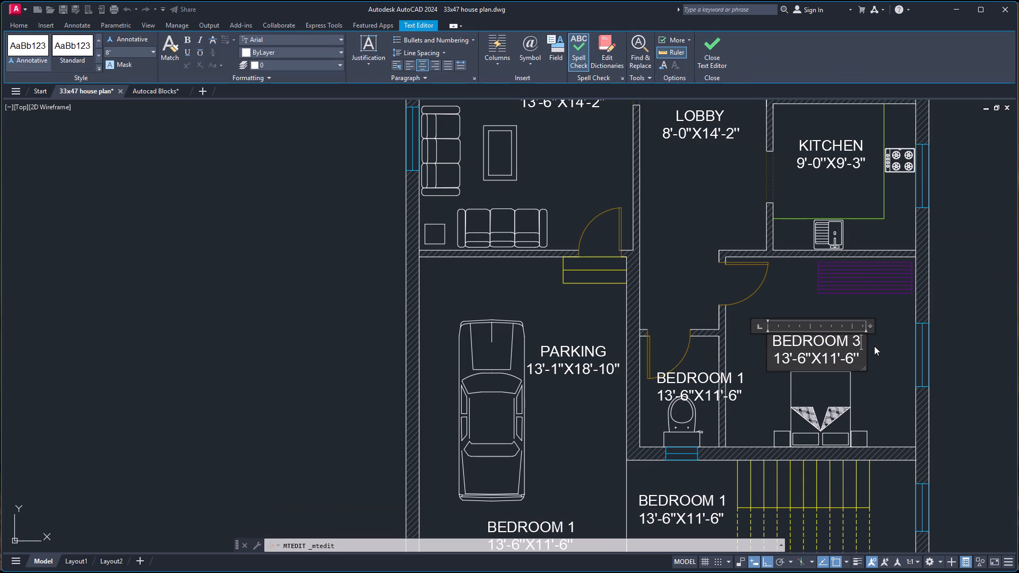
Replace the size line in the BEDROOM 3 label with 12'-0"X12'-0".
key("Down")
key("BackSpace")
key("BackSpace")
key("BackSpace")
key("BackSpace")
key("BackSpace")
key("BackSpace")
key("BackSpace")
key("BackSpace")
key("BackSpace")
key("BackSpace")
key("BackSpace")
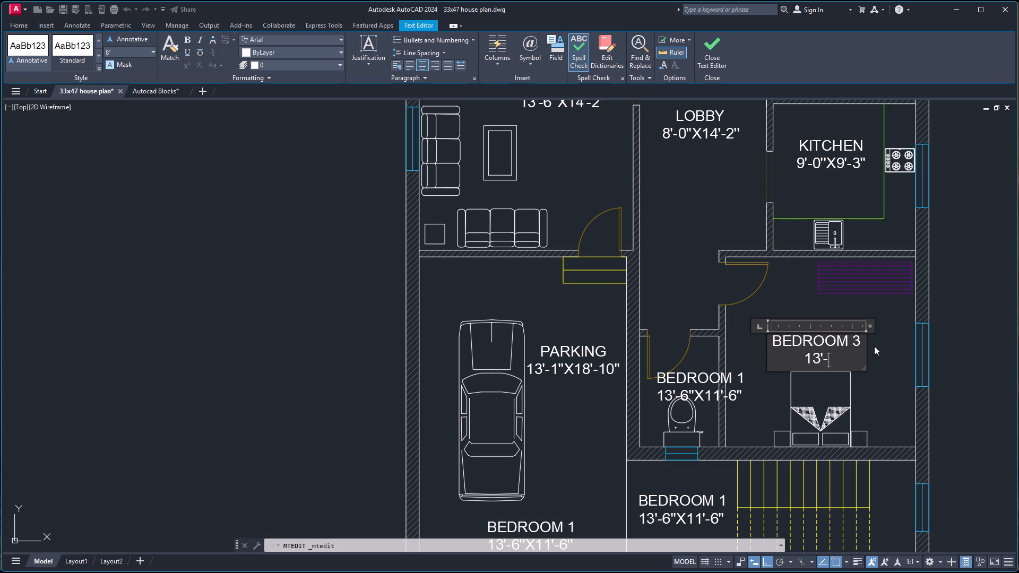
key("BackSpace")
key("BackSpace")
key("BackSpace")
key("BackSpace")
type("12'-0''")
key("x")
type("12'-0")
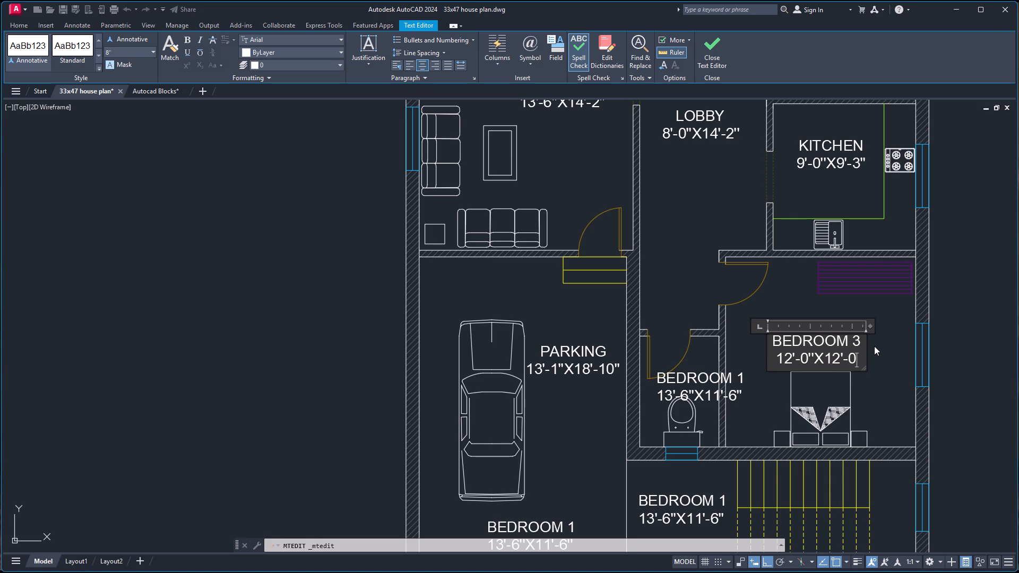
type("''")
left_click(881, 394)
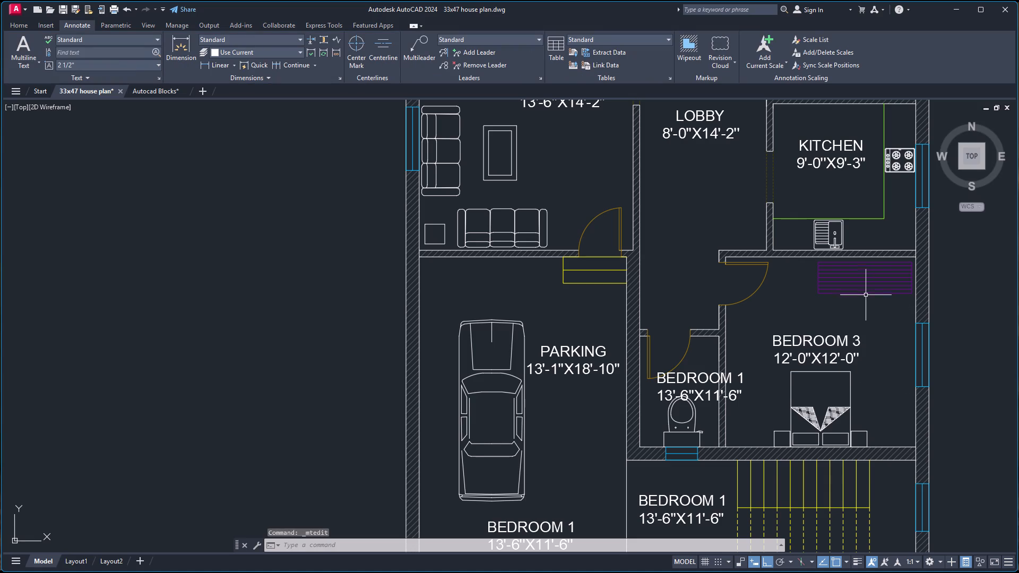
Paste a copy of the BEDROOM 1 label over the purple wardrobe in Bedroom 3.
key("ctrl+v")
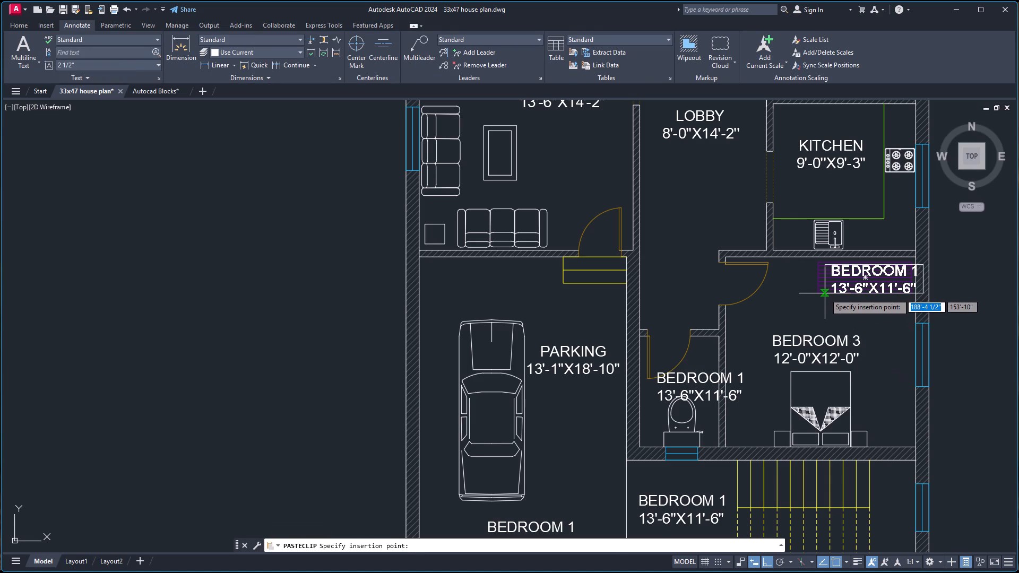
scroll(825, 295, "up", 3)
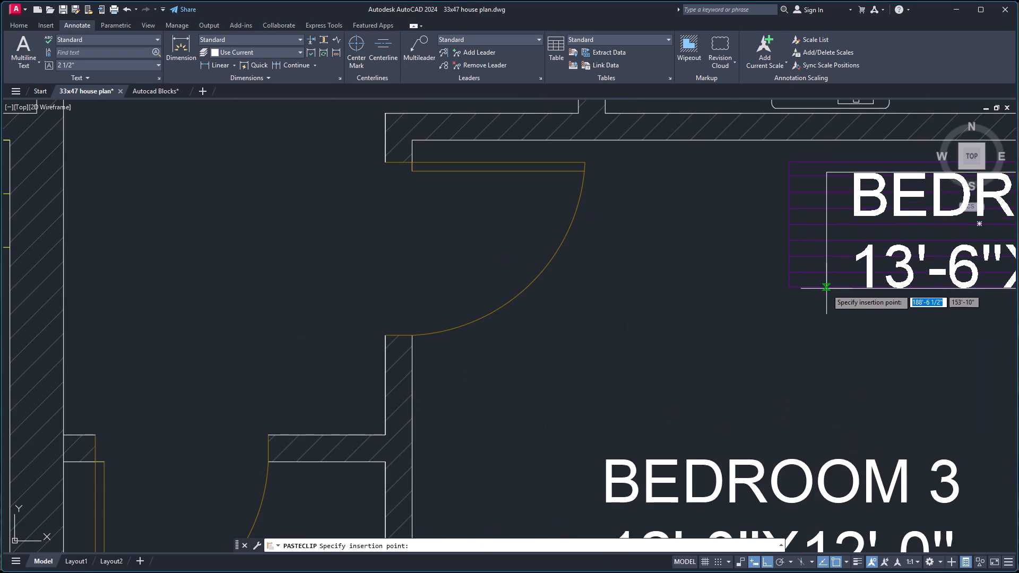
scroll(825, 289, "down", 3)
scroll(837, 286, "up", 4)
scroll(844, 286, "down", 6)
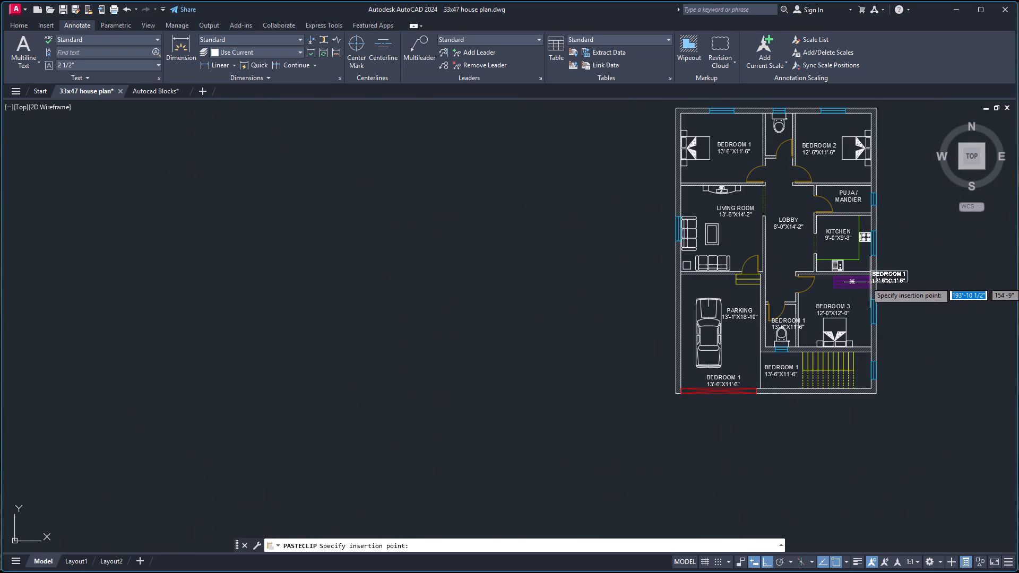
scroll(877, 282, "up", 4)
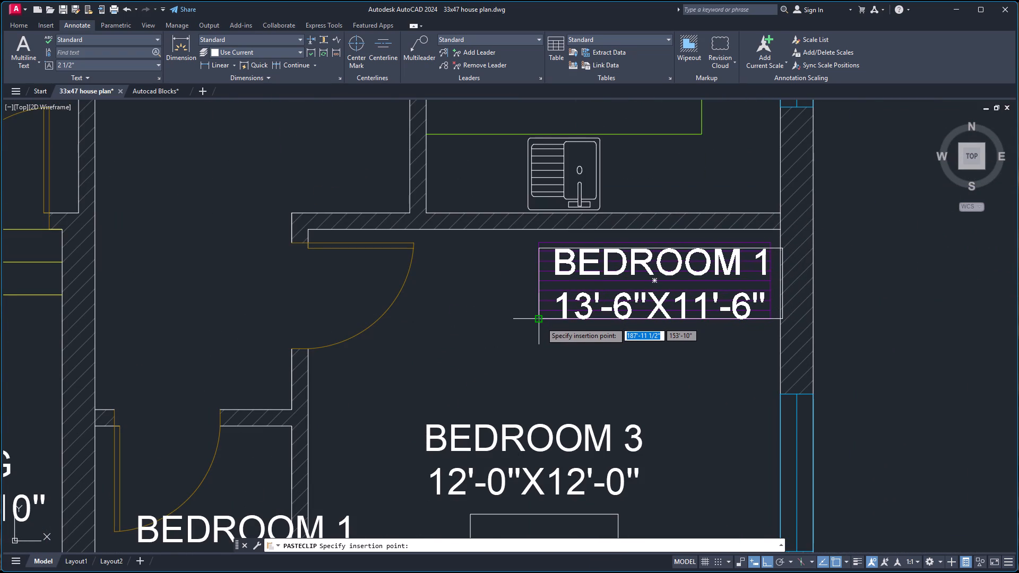
left_click(541, 322)
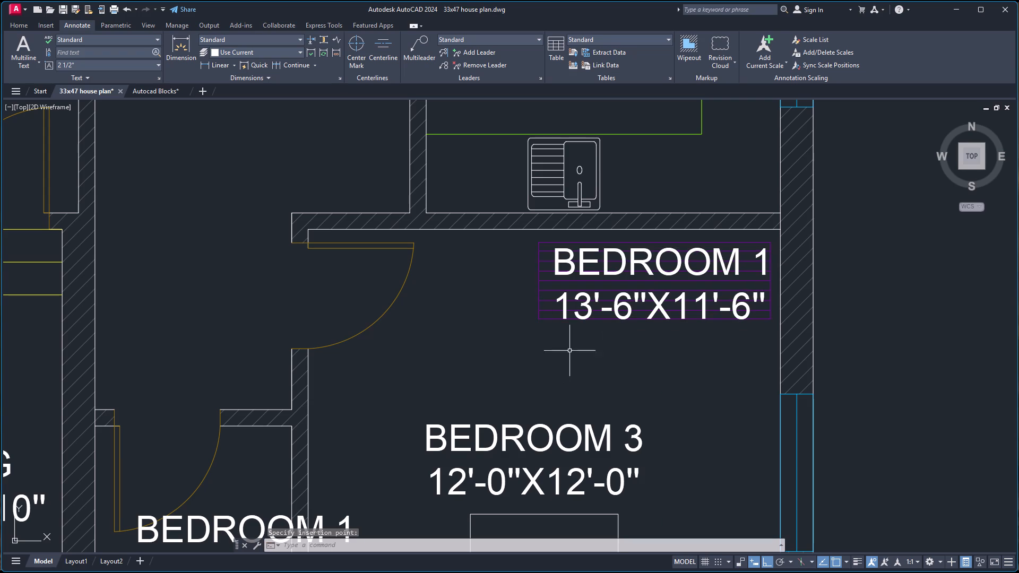
Replace the whole text of the label copy on the Bedroom 3 wardrobe with WARDROBE.
double_click(579, 298)
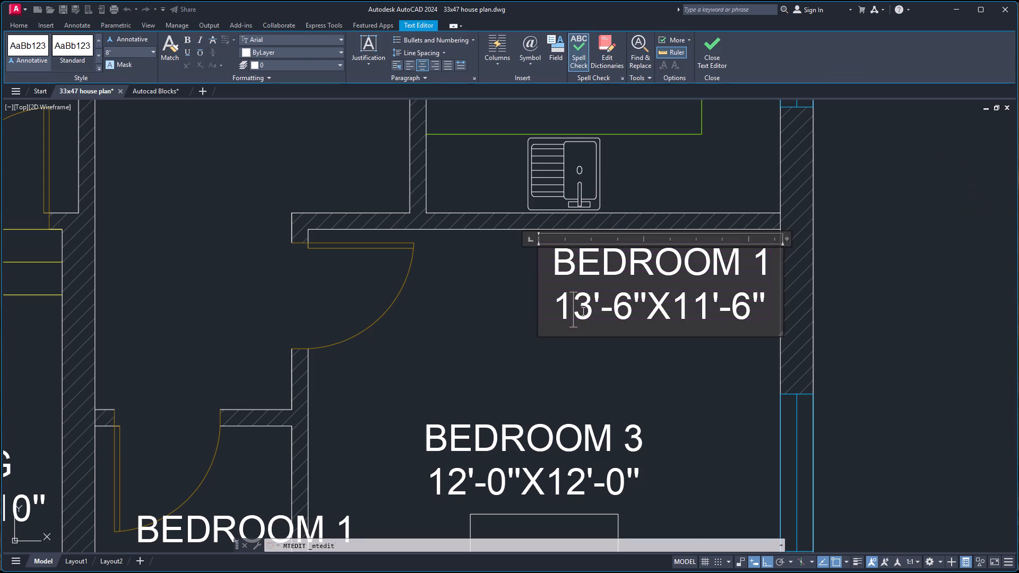
key("ctrl+a")
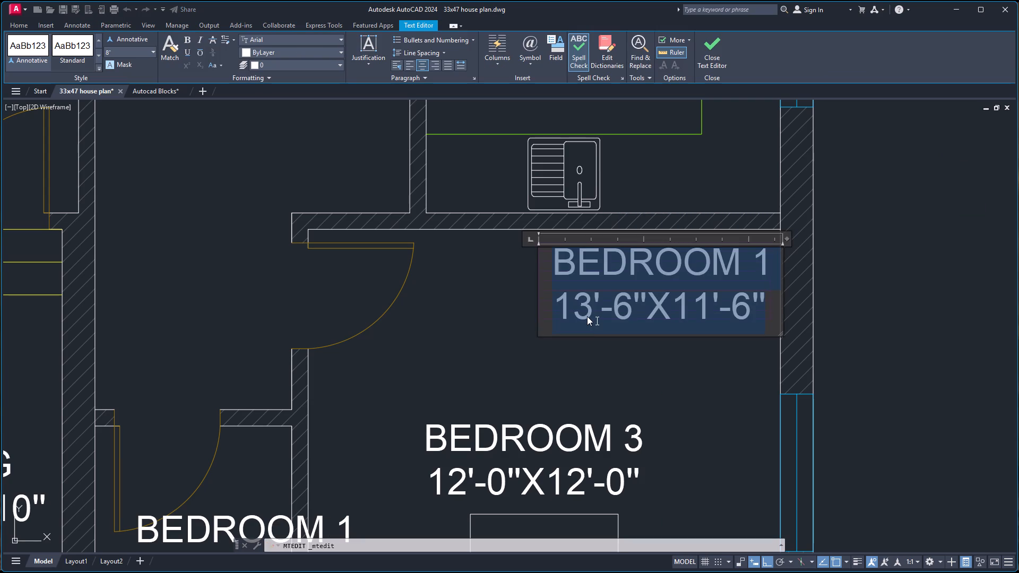
type("WAR")
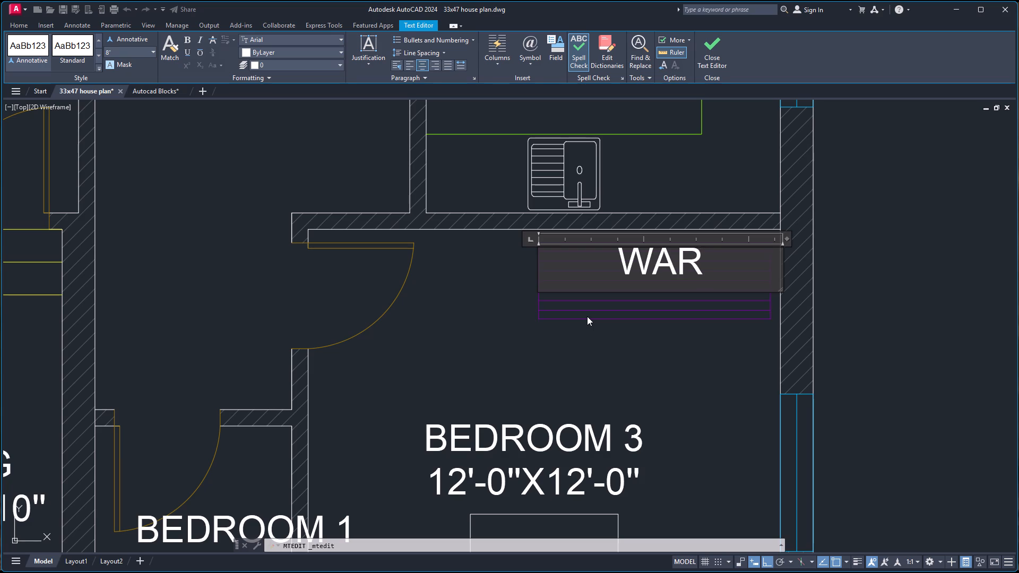
type("DRO")
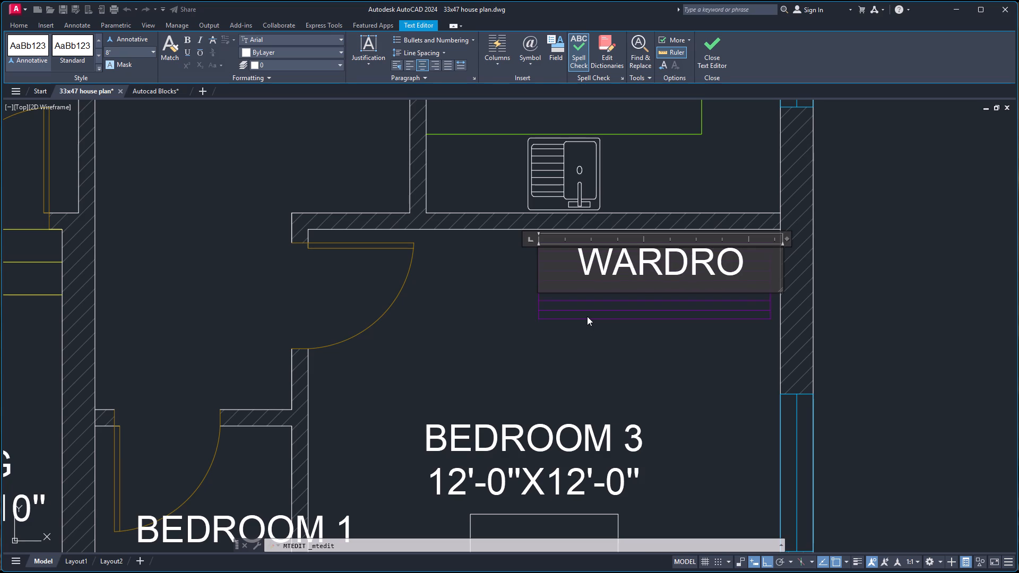
type("BE")
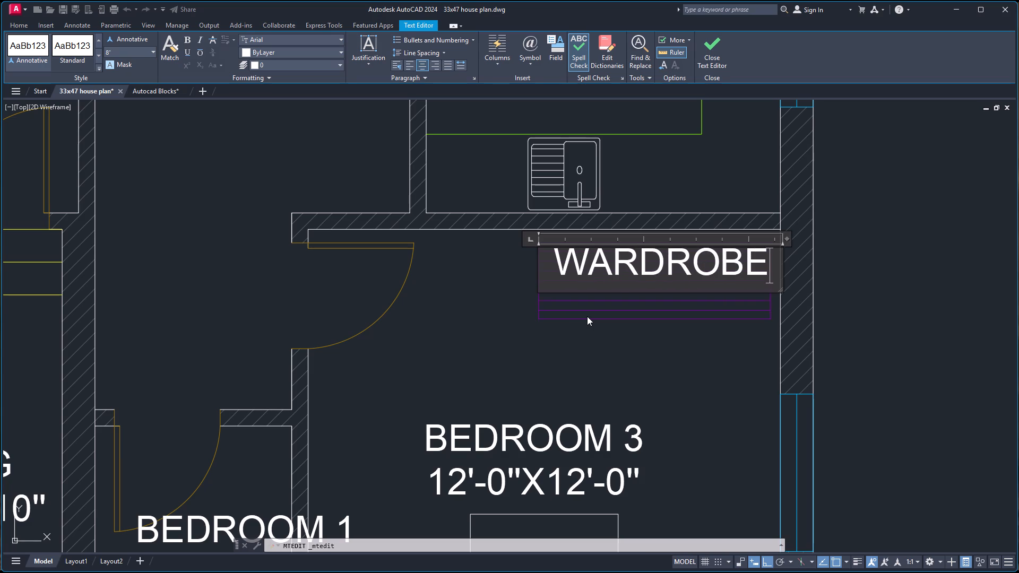
left_click(996, 265)
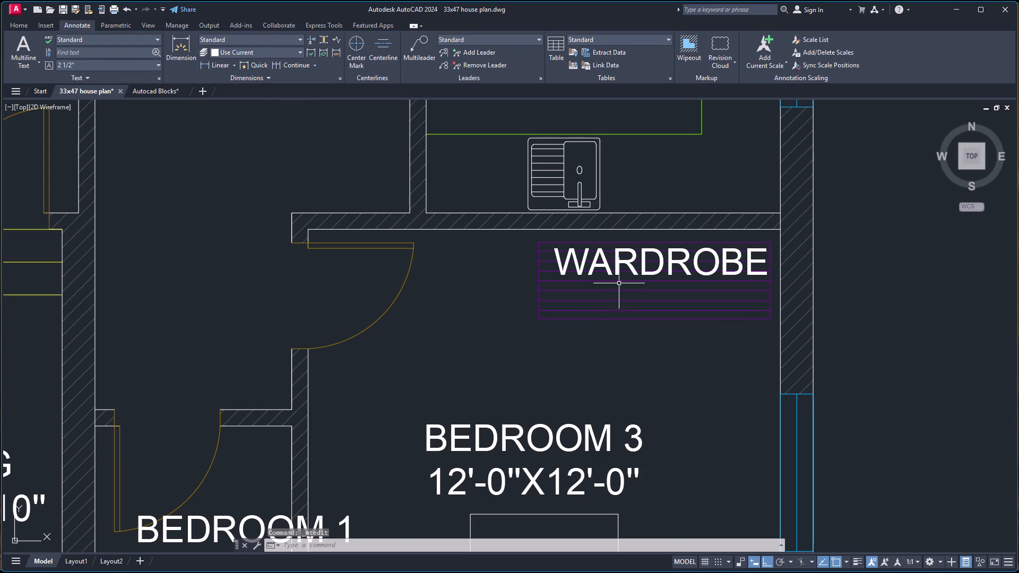
Move the WARDROBE label about 7" straight down so it sits mid-height in the wardrobe rectangle.
left_click(642, 271)
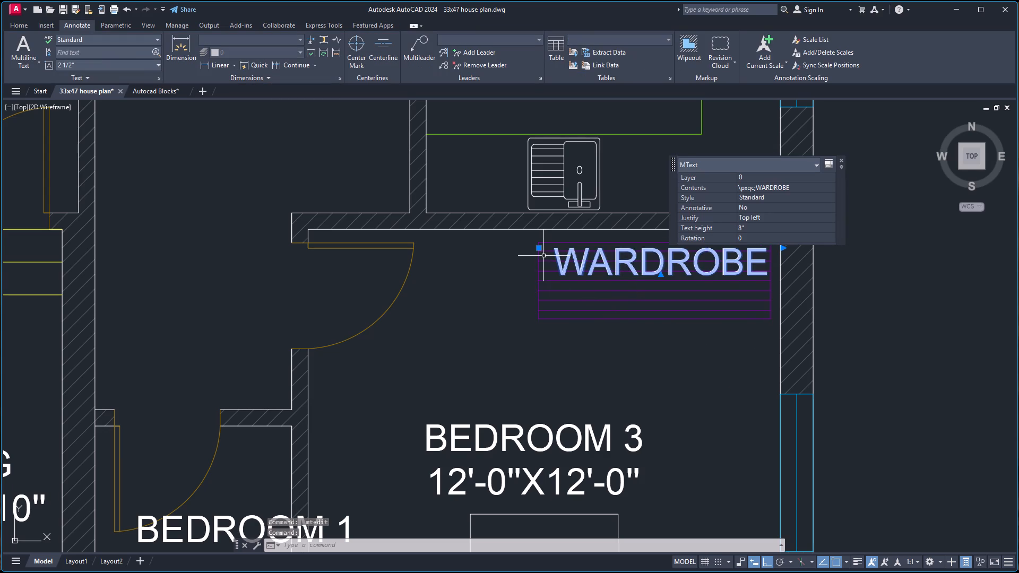
left_click(539, 250)
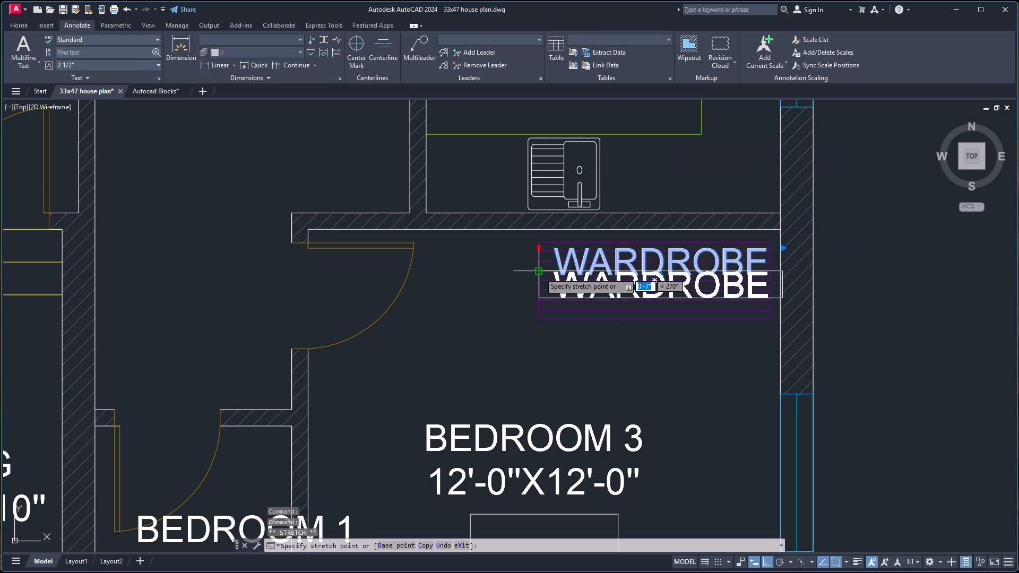
left_click(540, 273)
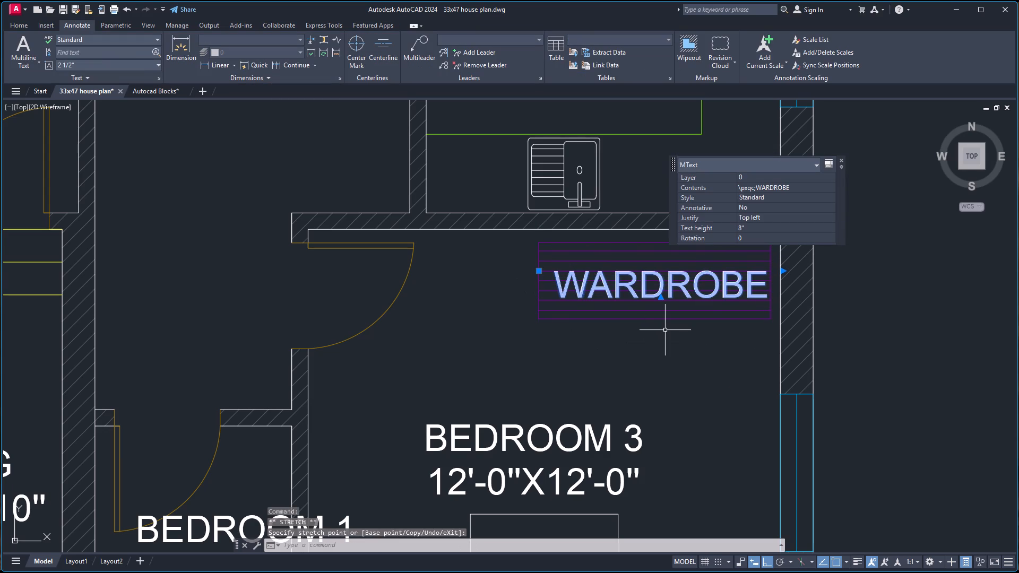
key("grave")
key("Escape")
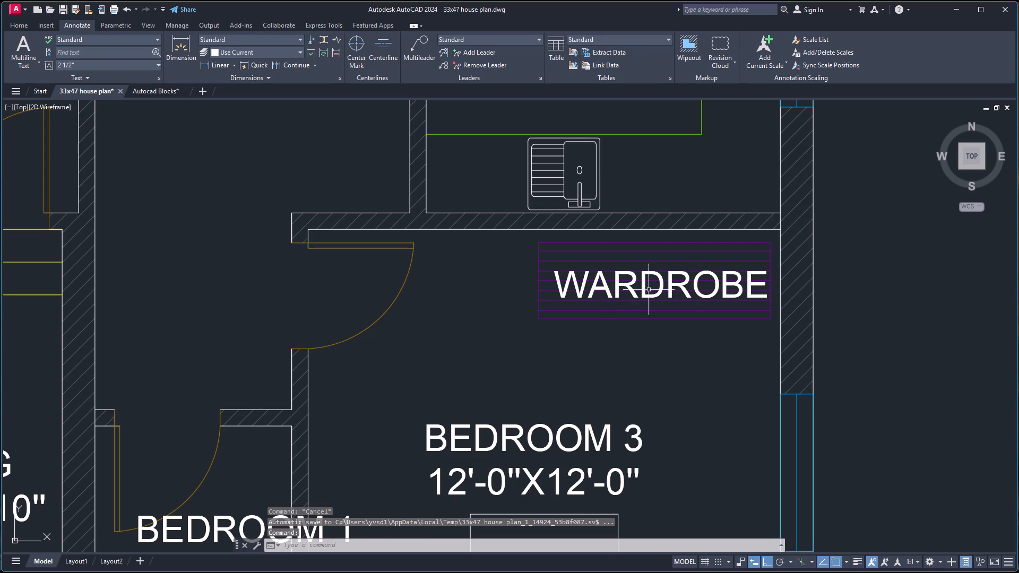
Replace the BEDROOM 1 label in the toilet beside Bedroom 3 with TOILET and the size line 5'-0"X7'-0".
scroll(670, 298, "down", 3)
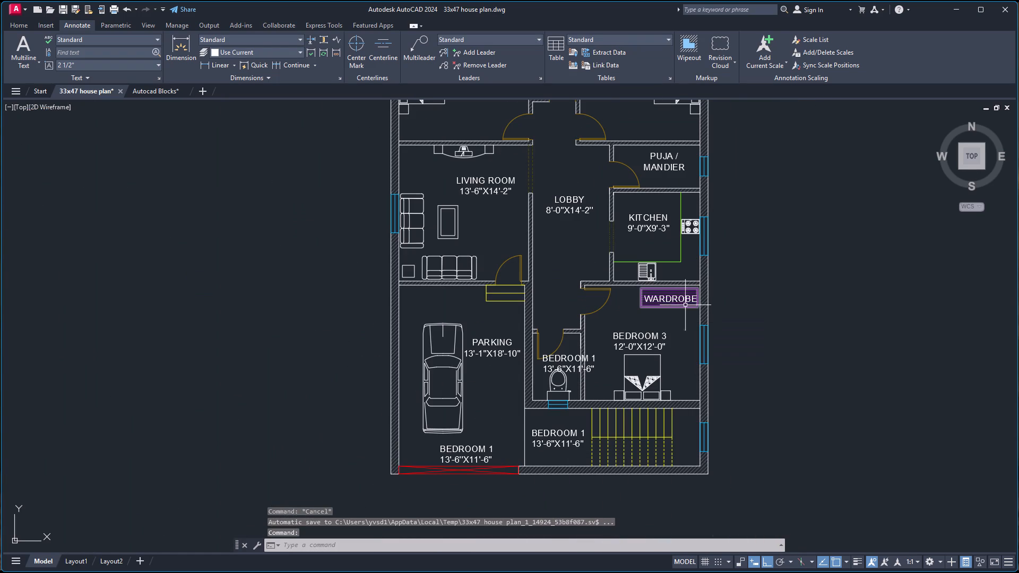
scroll(699, 266, "down", 2)
scroll(686, 198, "up", 1)
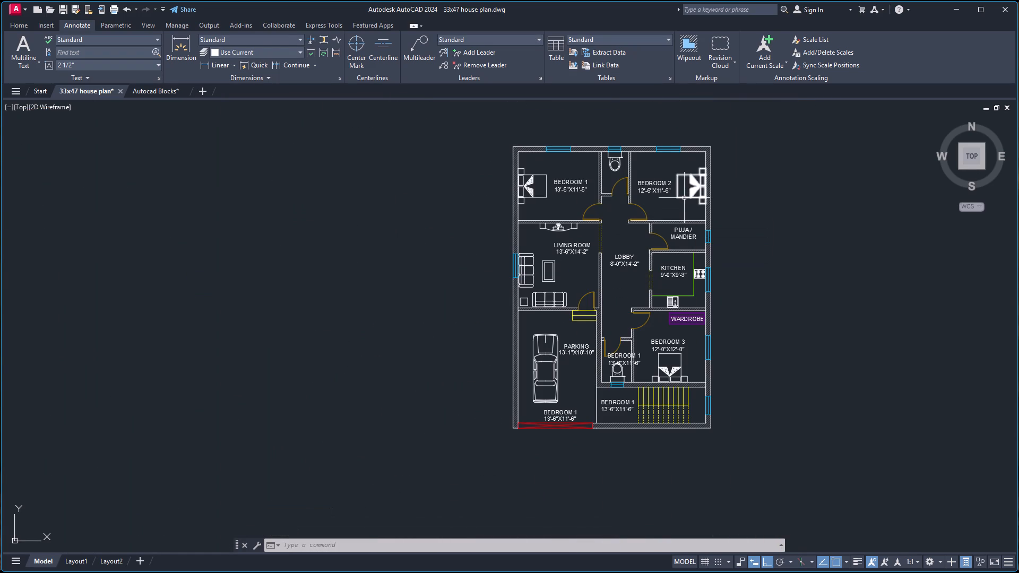
scroll(640, 340, "up", 2)
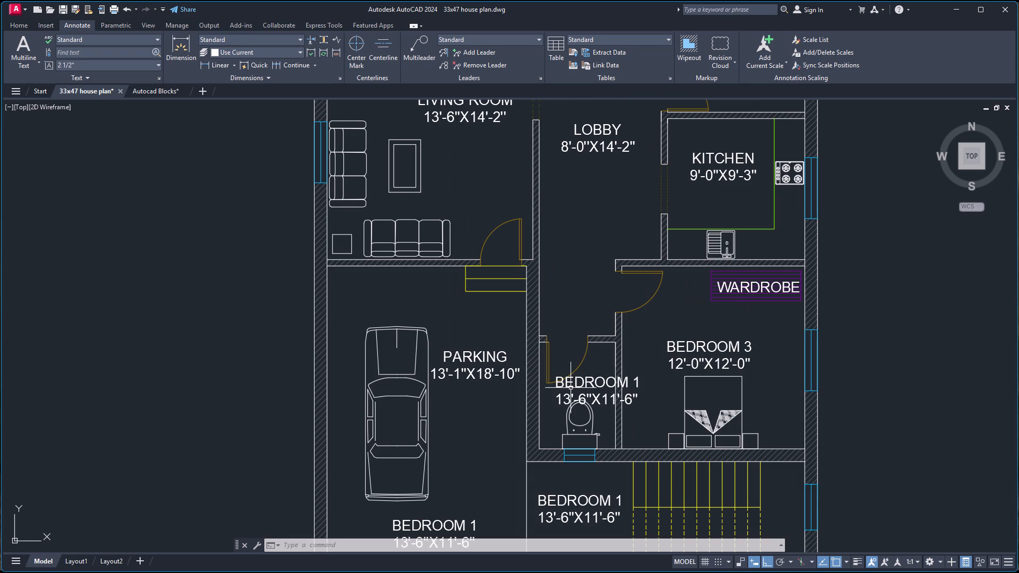
double_click(574, 383)
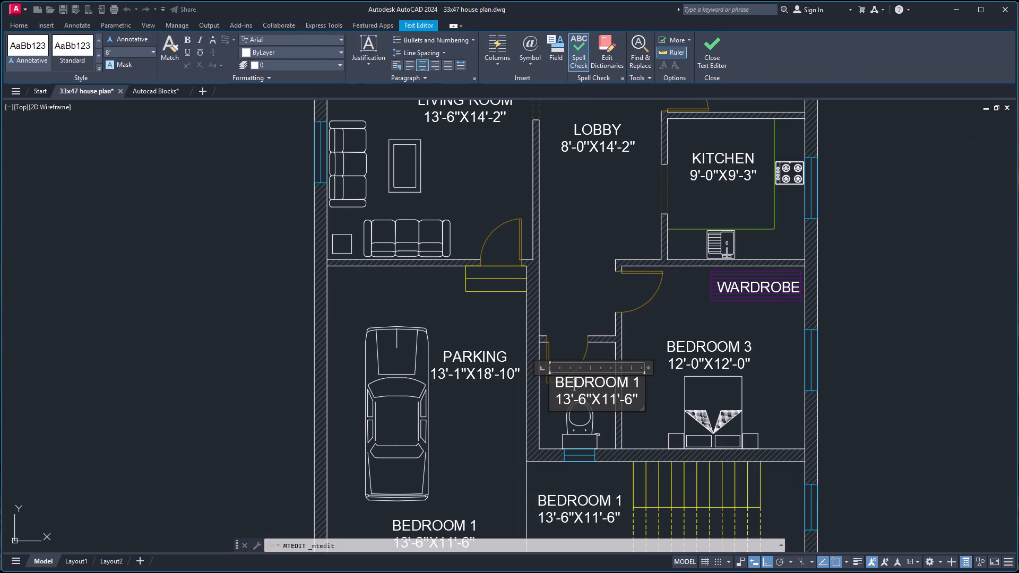
key("ctrl+a")
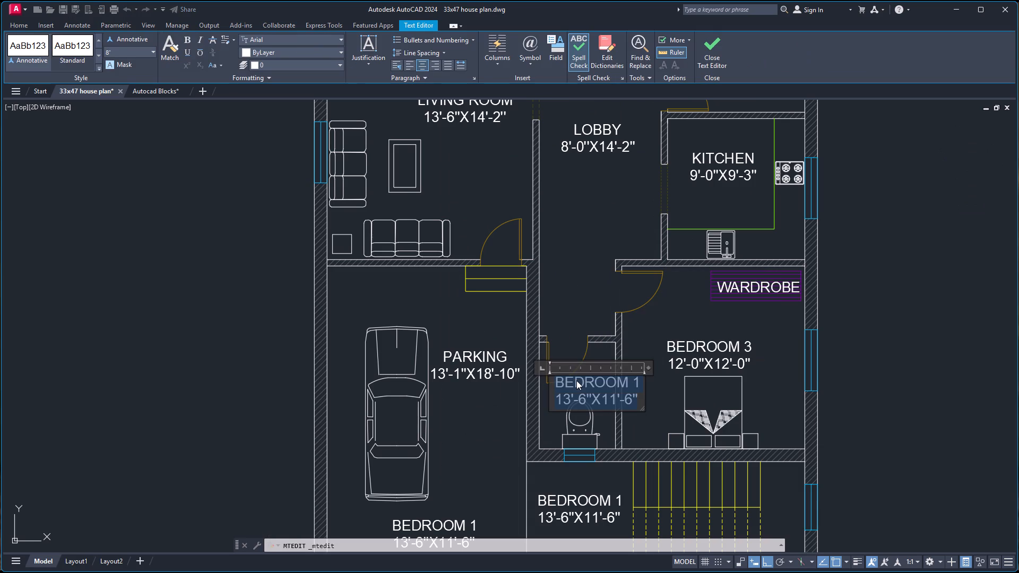
type("TOILET")
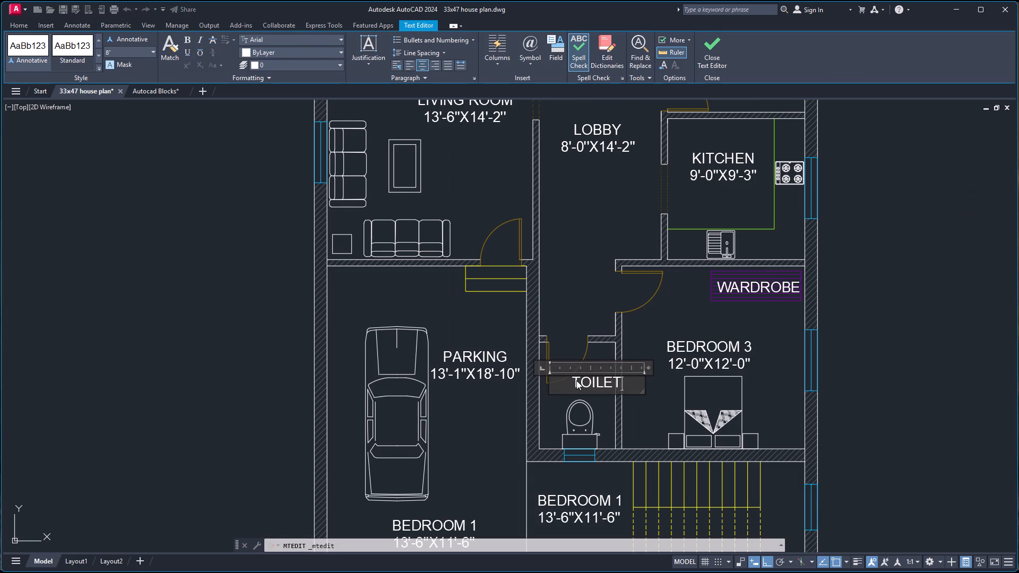
key("space")
key("BackSpace")
key("Return")
type("5'-0''X")
type("7'-0''")
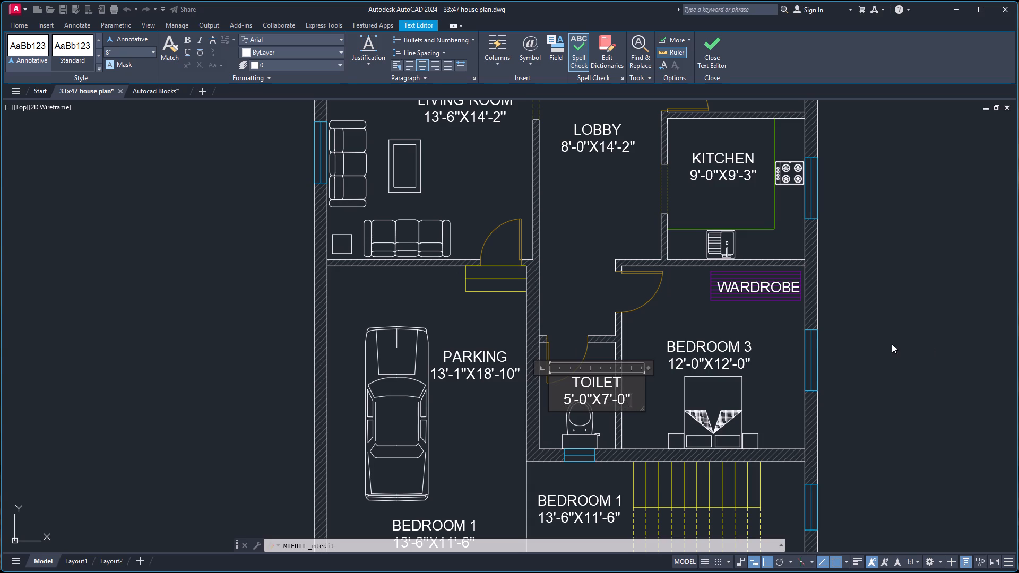
left_click(892, 344)
Set the text height of the TOILET label to 6".
left_click(586, 380)
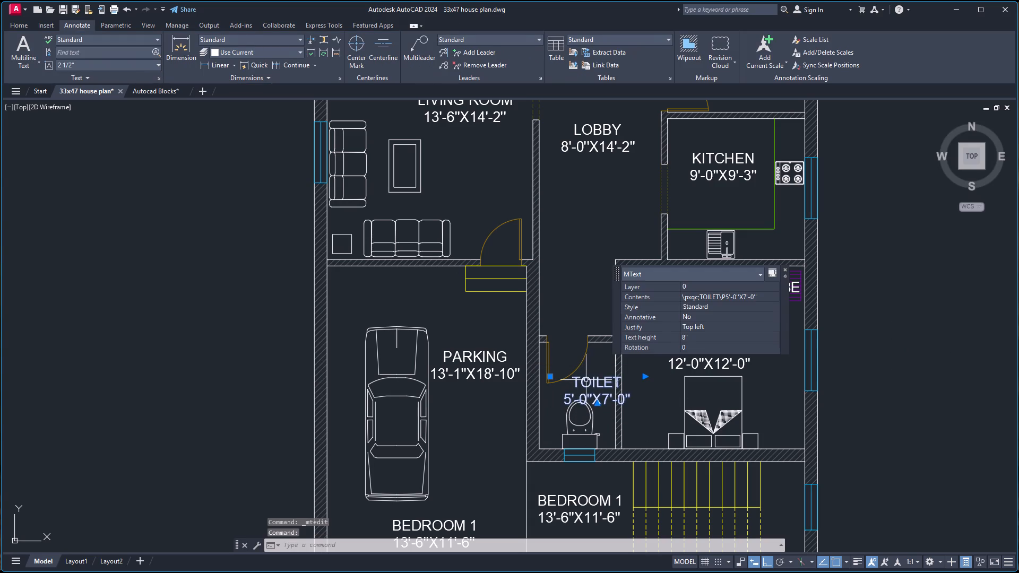
left_click(696, 337)
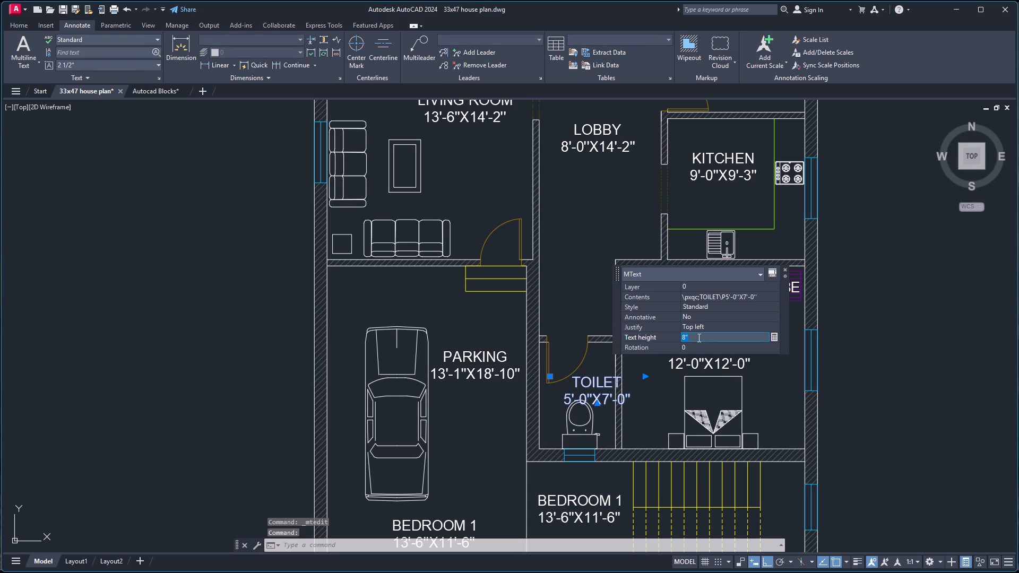
key("6")
key("Return")
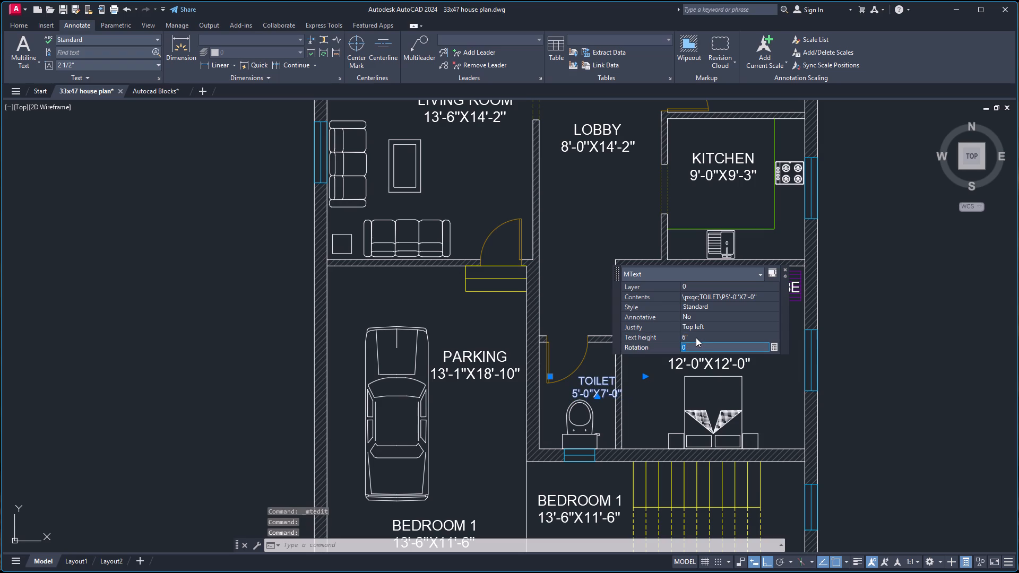
left_click(784, 268)
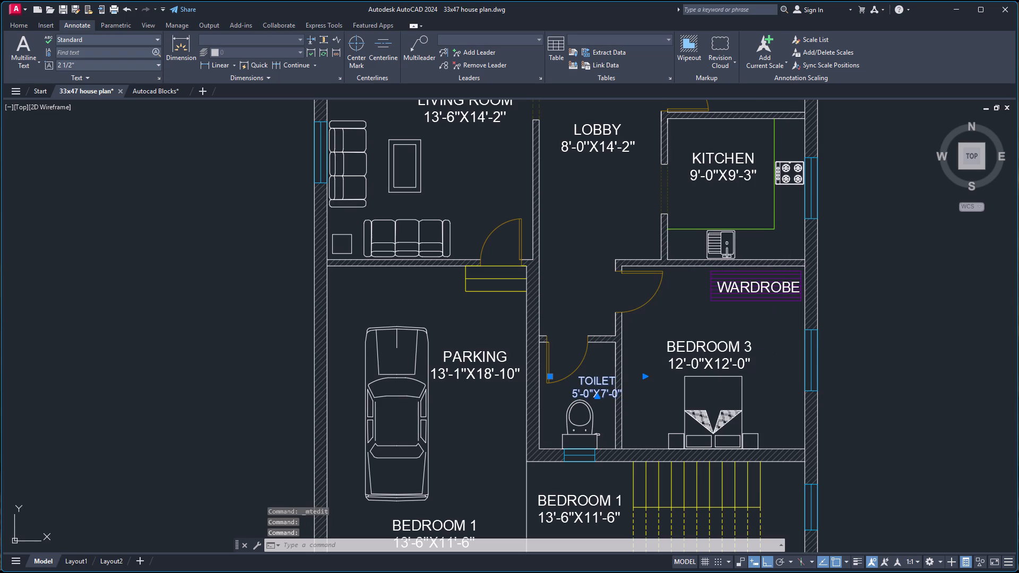
key("Escape")
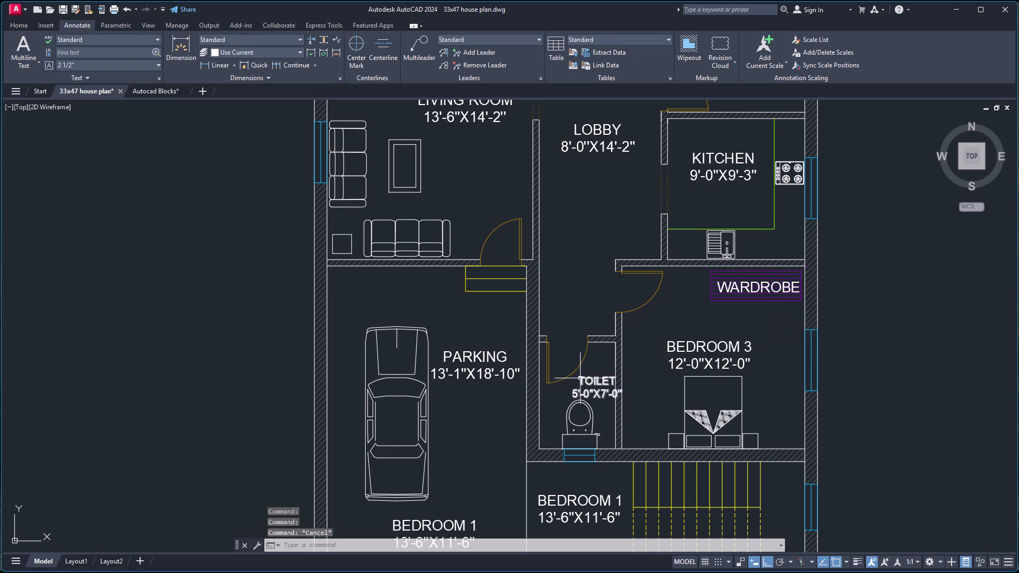
Move the TOILET label beside Bedroom 3 sideways so both lines sit clear of the toilet's walls, just above the WC.
left_click(580, 378)
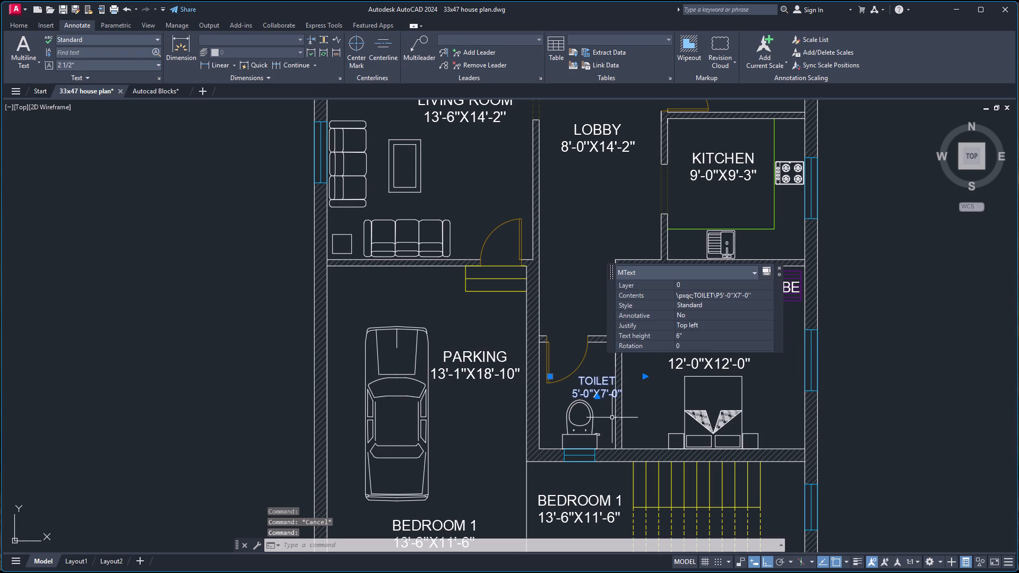
key("m")
key("Return")
scroll(596, 397, "up", 3)
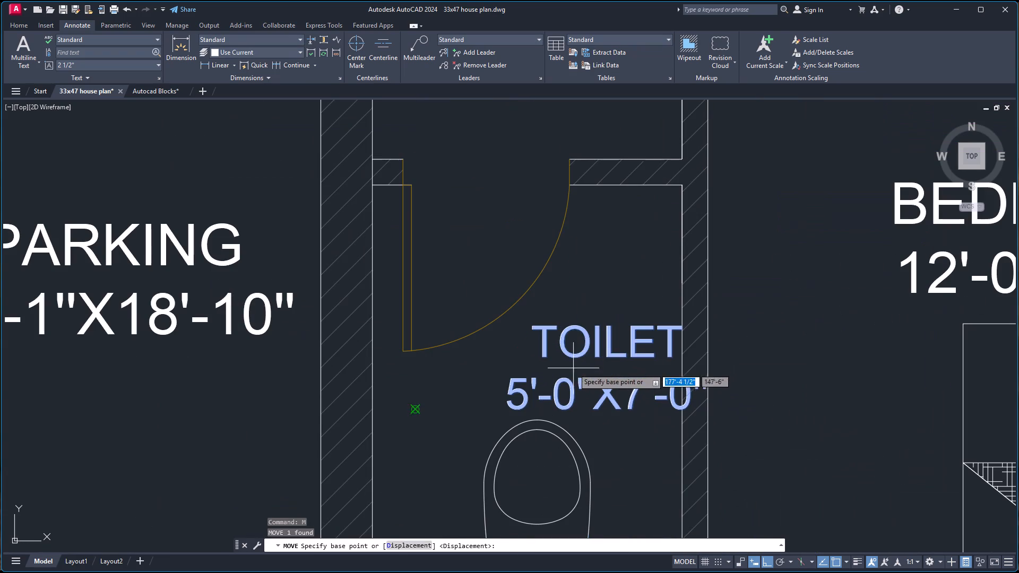
left_click(574, 327)
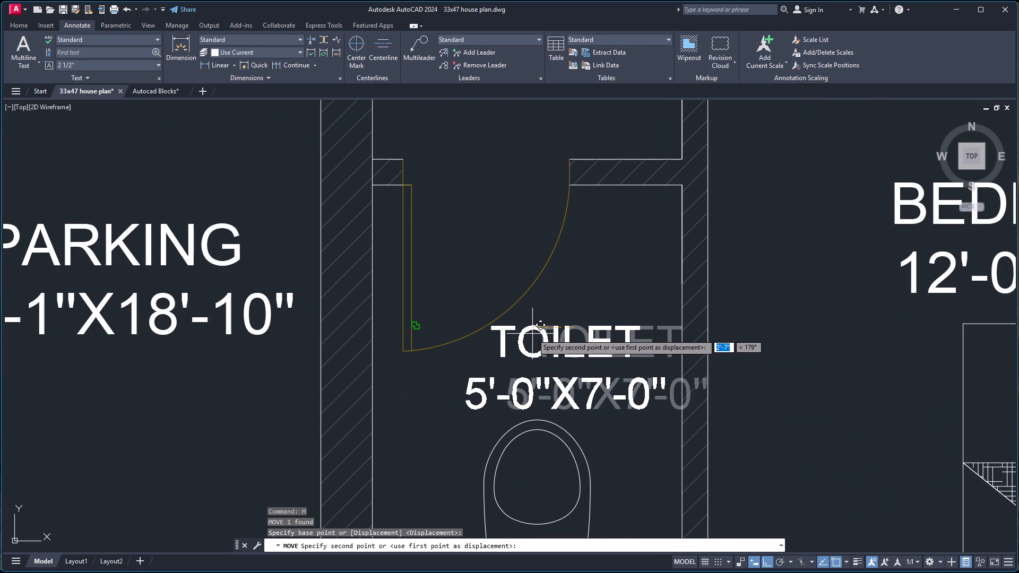
left_click(532, 334)
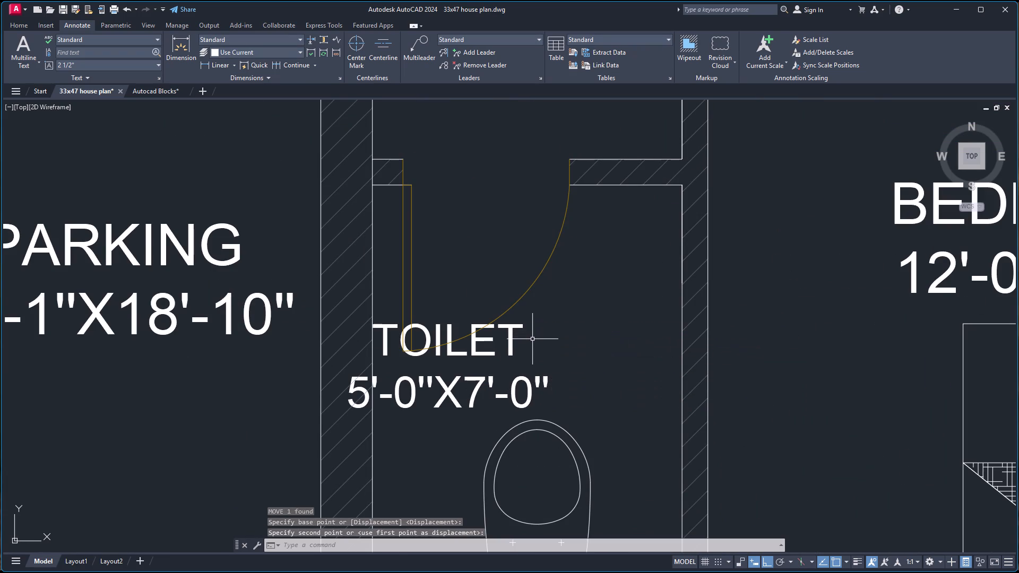
left_click(505, 327)
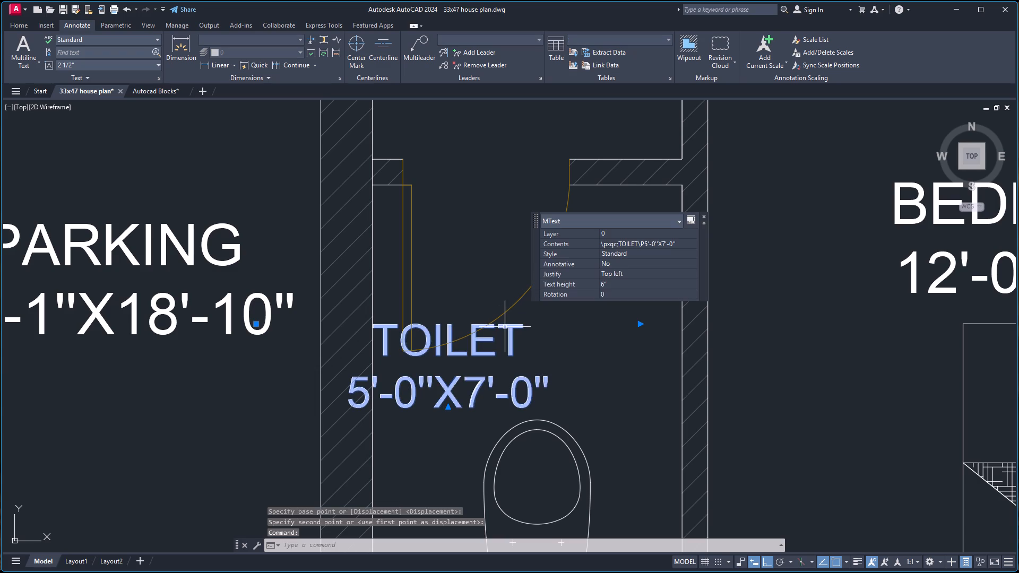
key("m")
key("Return")
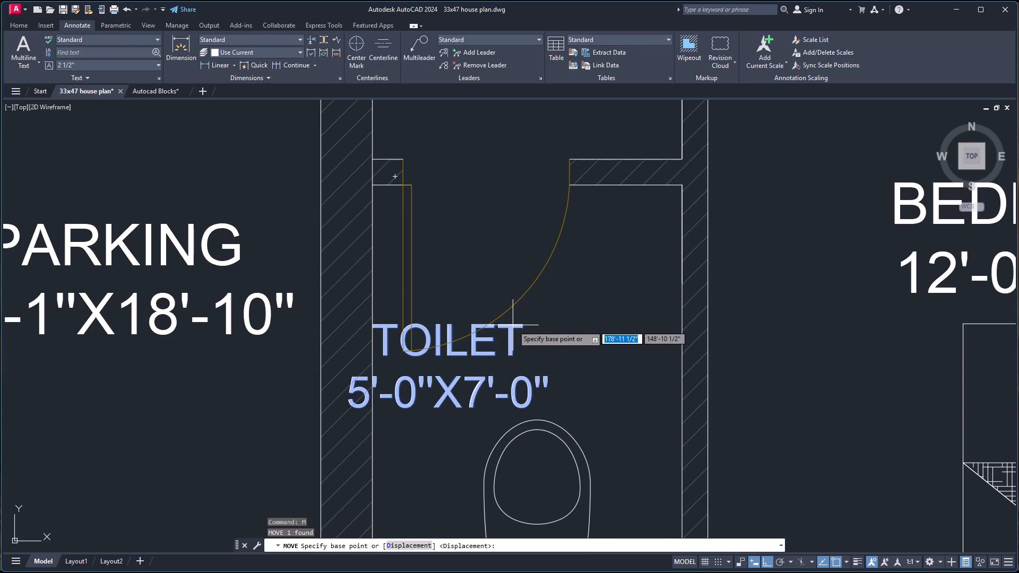
left_click(513, 325)
scroll(604, 327, "up", 3)
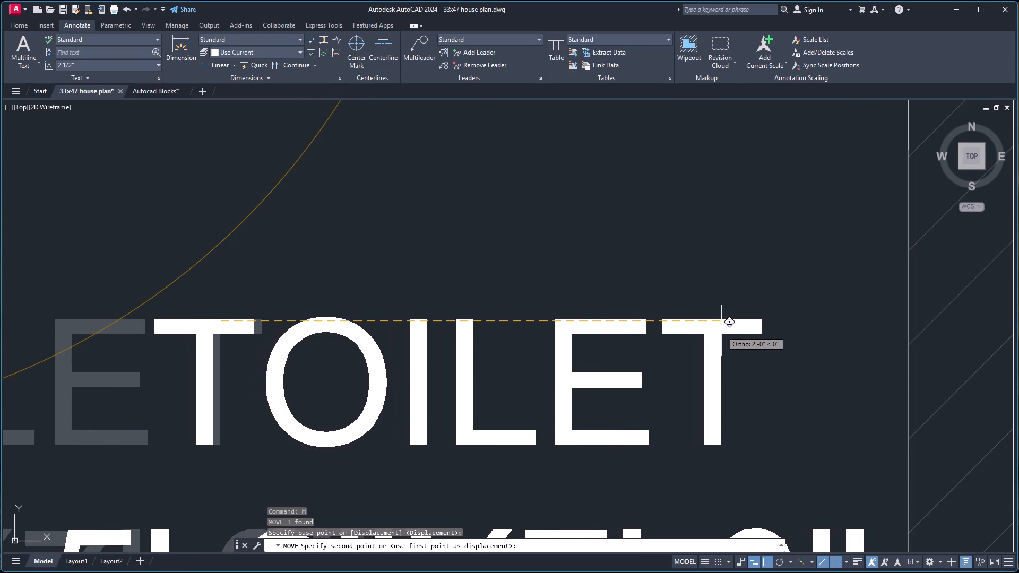
left_click(729, 332)
scroll(710, 329, "down", 2)
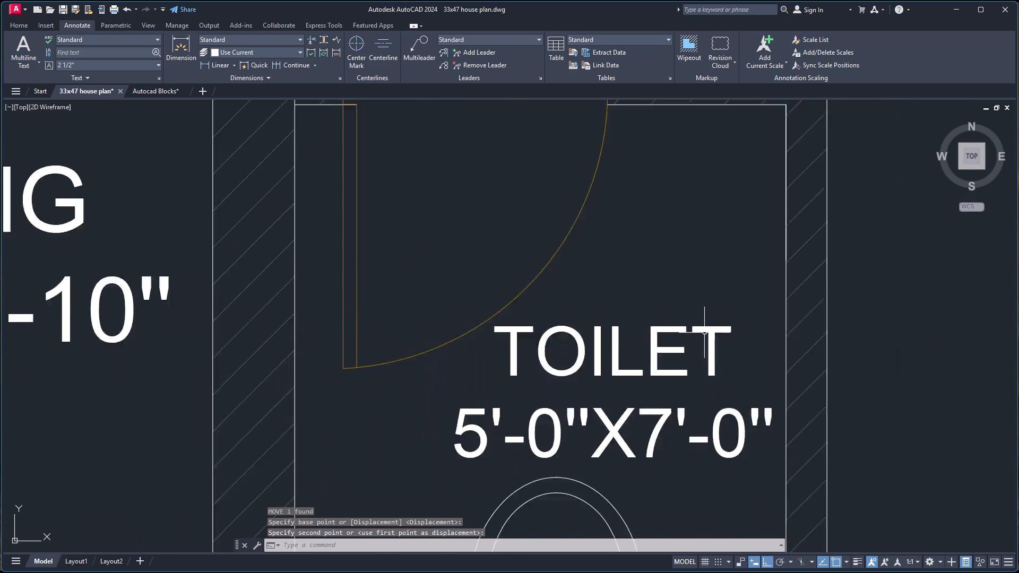
Copy the TOILET label into the toilet between Bedroom 1 and Bedroom 2, placing it just below the WC.
scroll(703, 333, "down", 2)
left_click(683, 338)
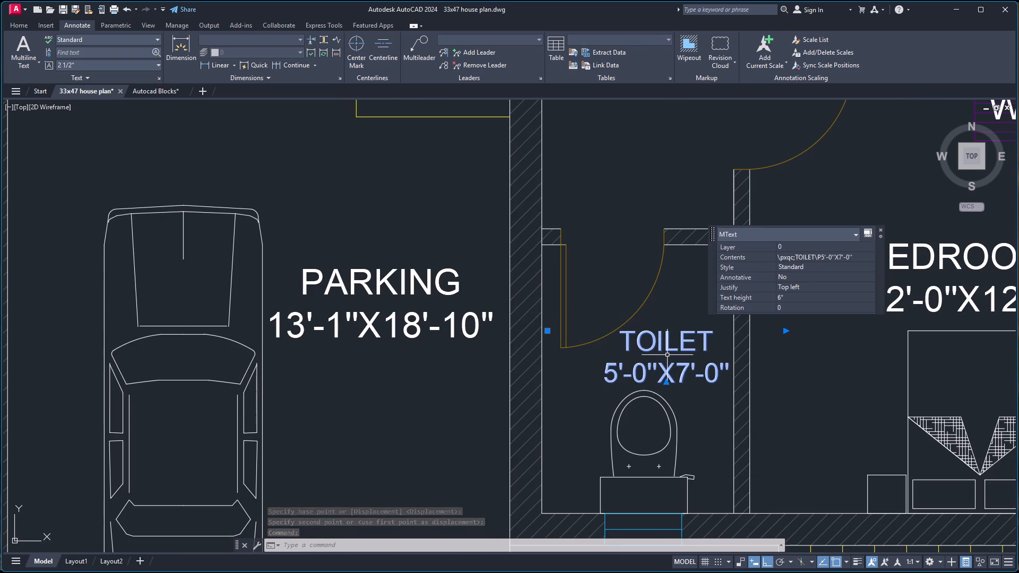
key("ctrl+c")
key("ctrl+v")
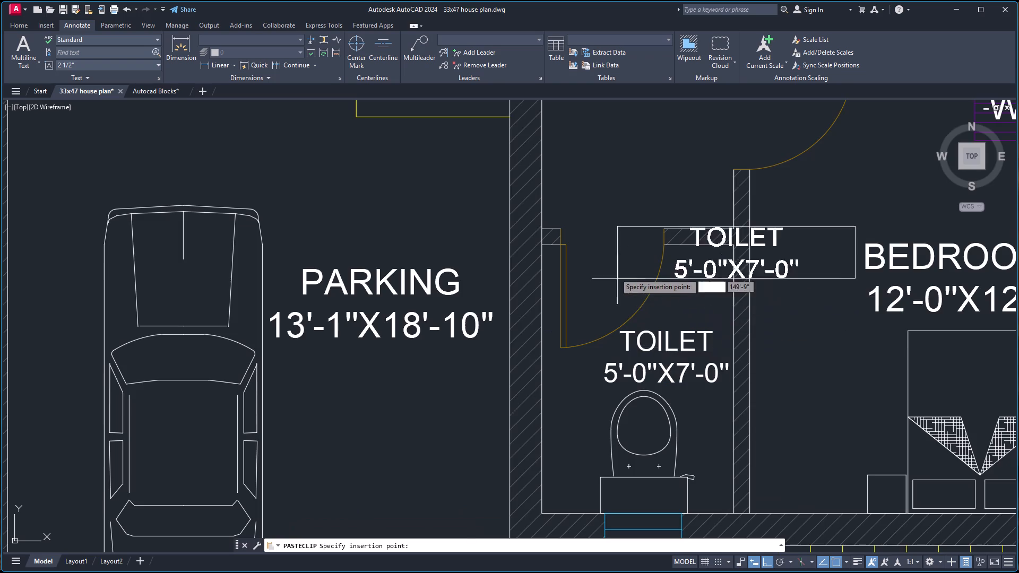
scroll(612, 271, "down", 4)
scroll(581, 187, "up", 1)
scroll(583, 176, "down", 3)
scroll(588, 134, "up", 4)
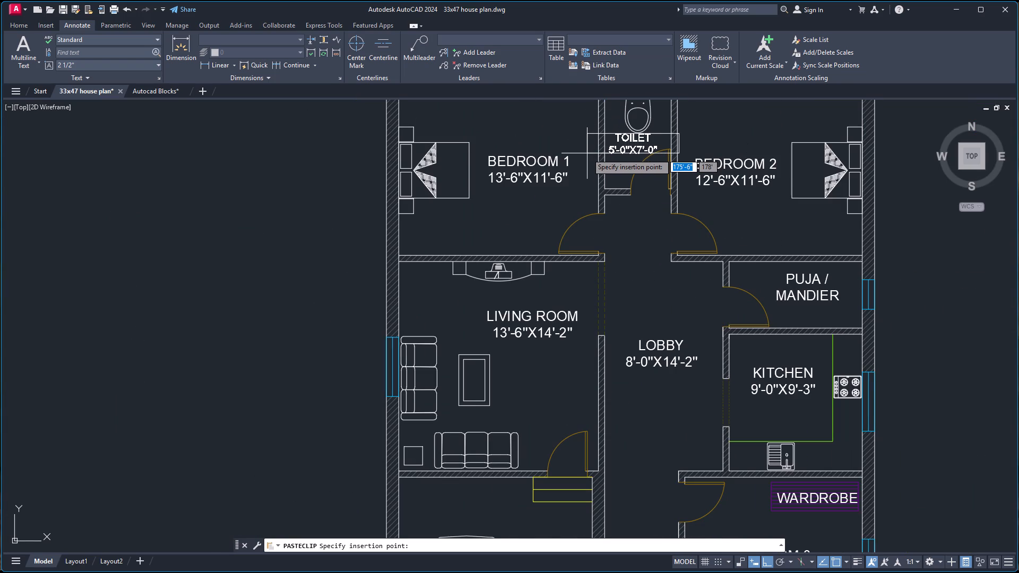
scroll(587, 153, "up", 2)
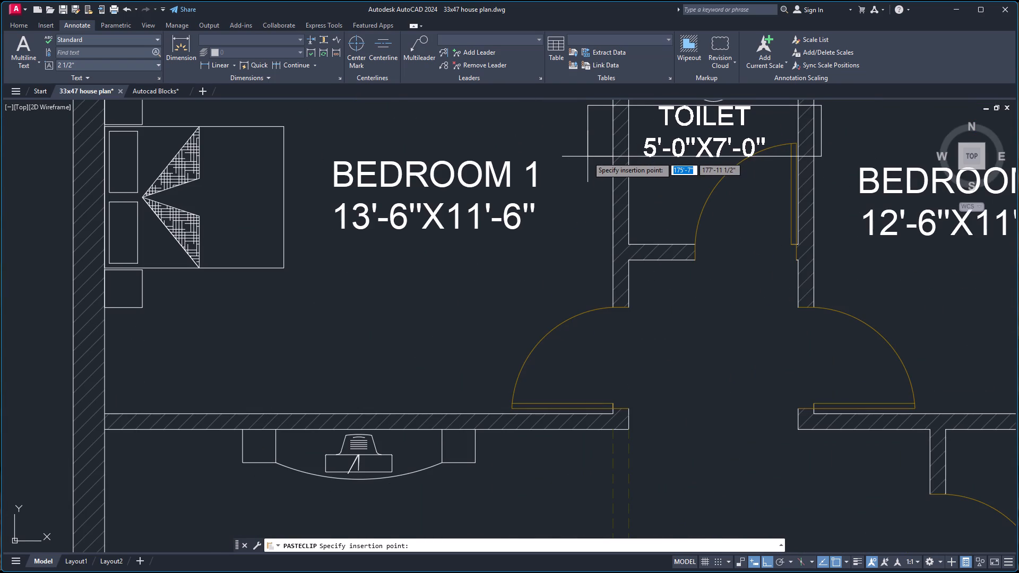
left_click(587, 153)
scroll(591, 162, "down", 2)
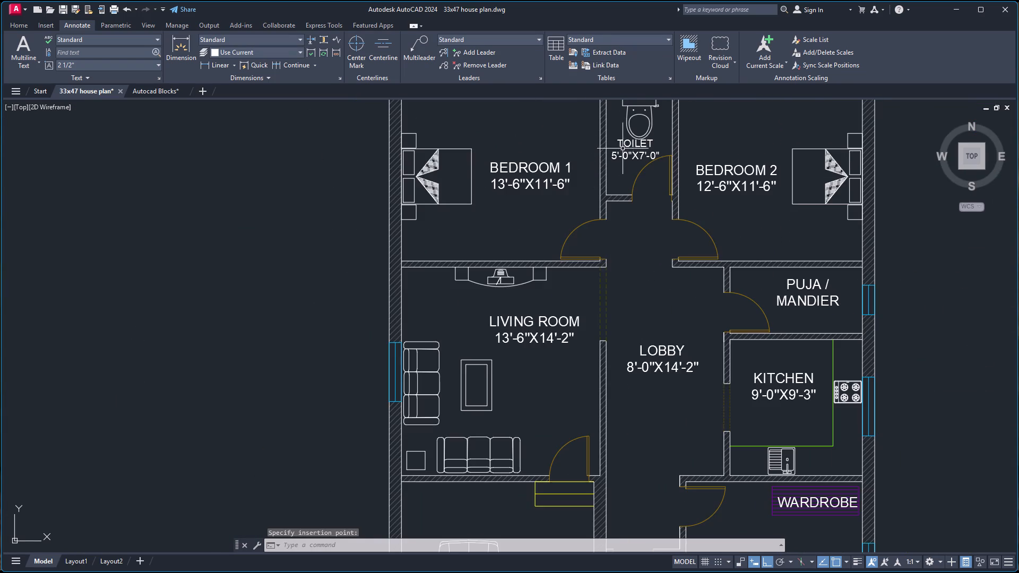
Change the size line of the TOILET label between Bedroom 1 and Bedroom 2 to 4'-6"X7'-0".
scroll(635, 151, "up", 2)
double_click(638, 156)
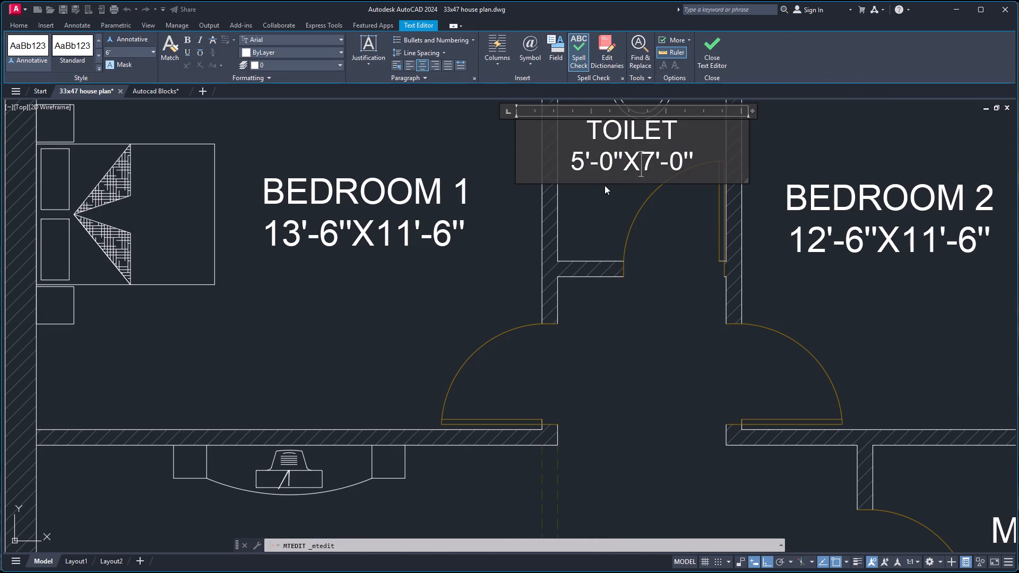
left_click(612, 163)
key("BackSpace")
key("6")
key("Left")
key("Left")
key("Left")
key("BackSpace")
key("4")
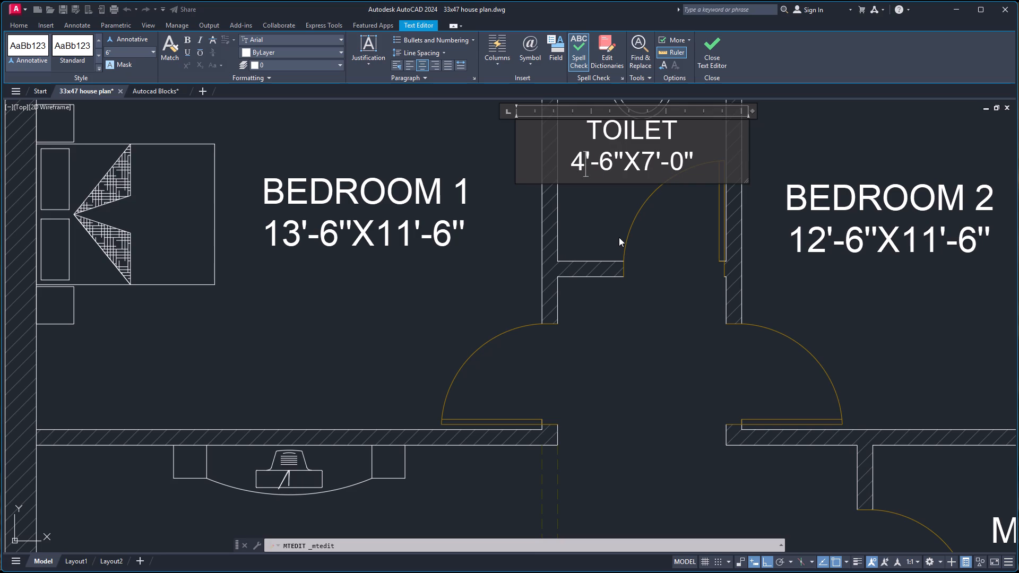
left_click(649, 338)
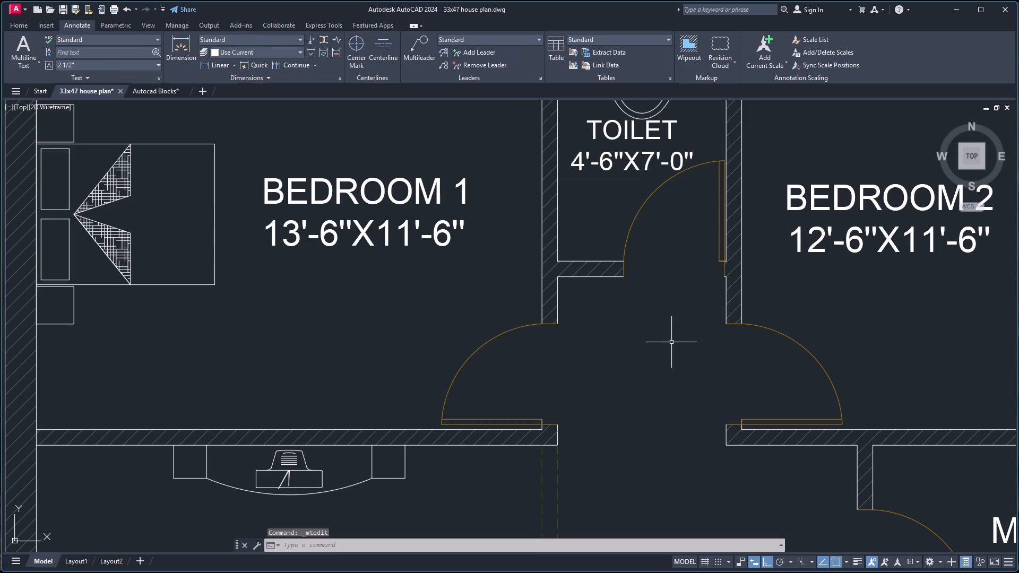
Replace the whole text of the BEDROOM 1 label beside the staircase with STAIR.
scroll(670, 372, "down", 2)
scroll(731, 386, "down", 2)
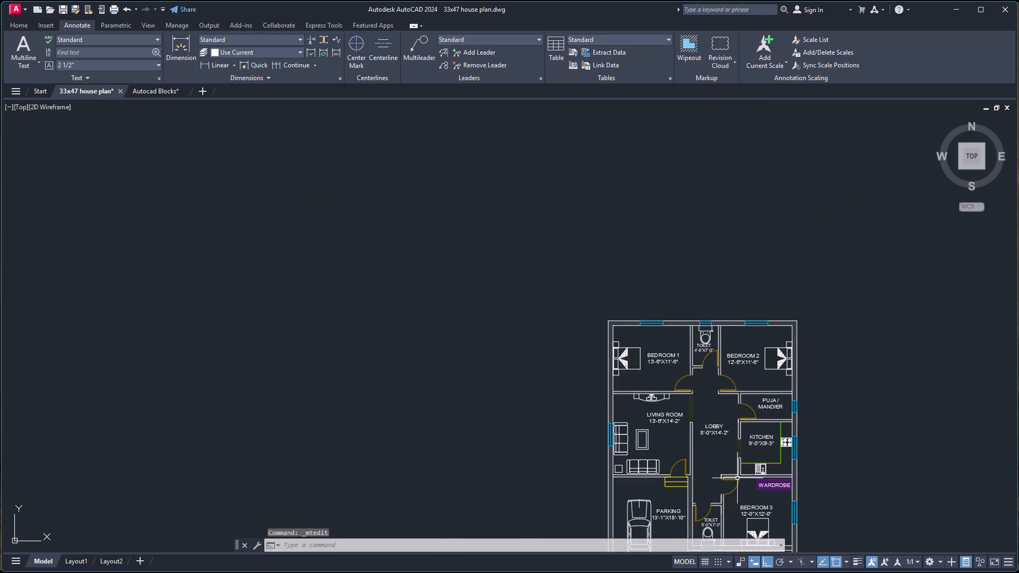
scroll(739, 506, "down", 3)
scroll(742, 531, "up", 4)
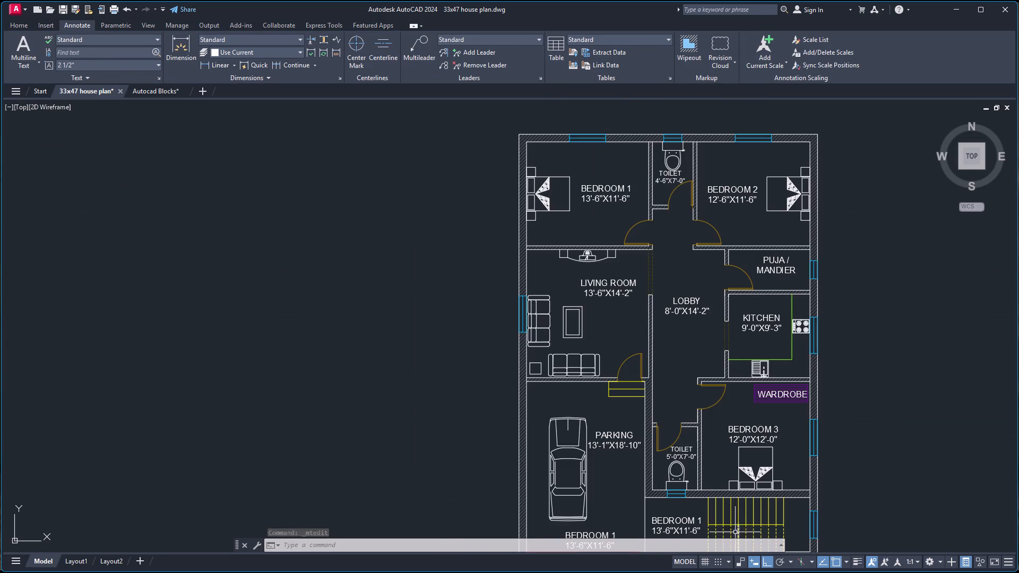
scroll(704, 436, "down", 3)
scroll(695, 517, "up", 4)
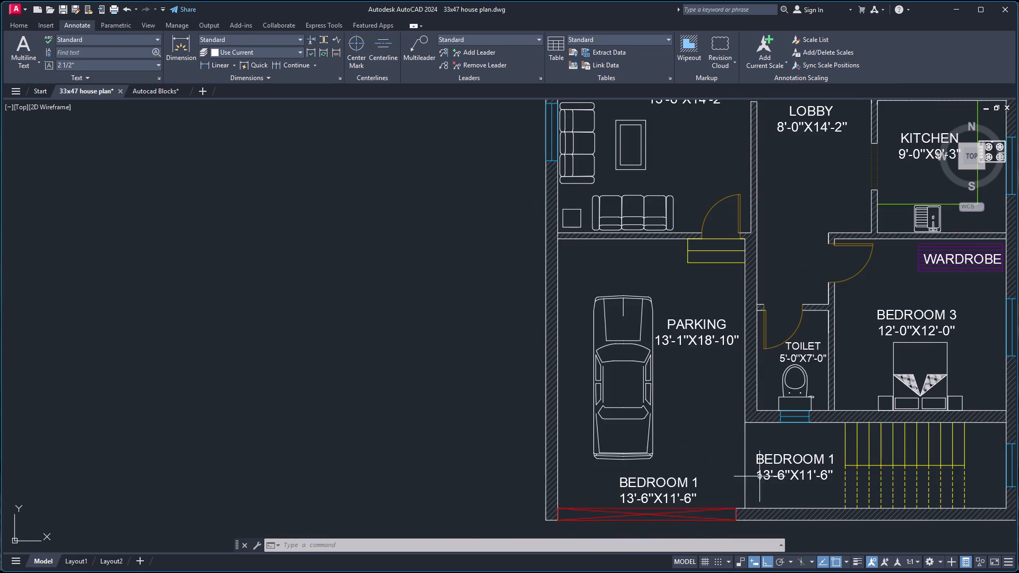
scroll(769, 470, "up", 2)
double_click(805, 449)
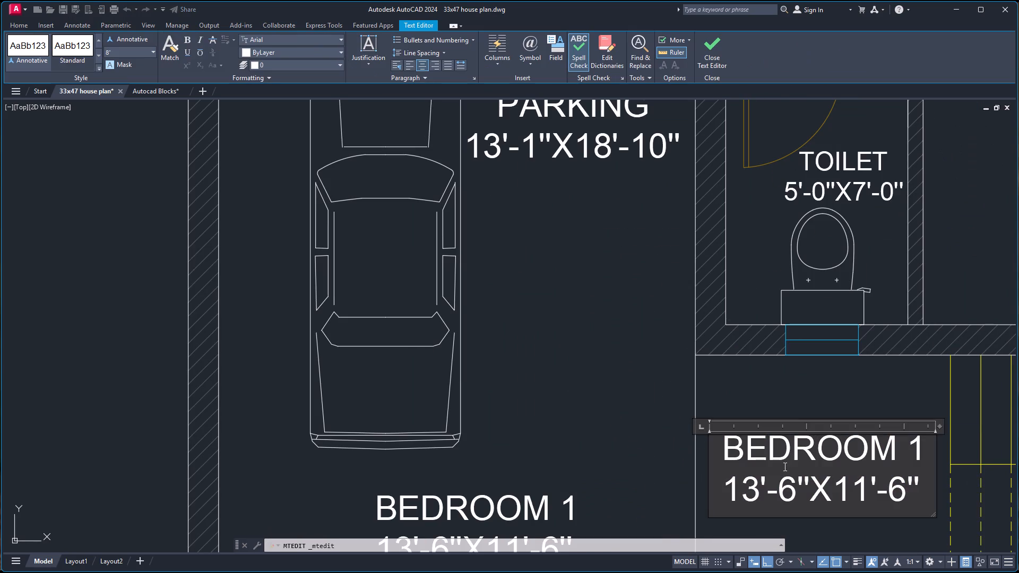
key("ctrl+a")
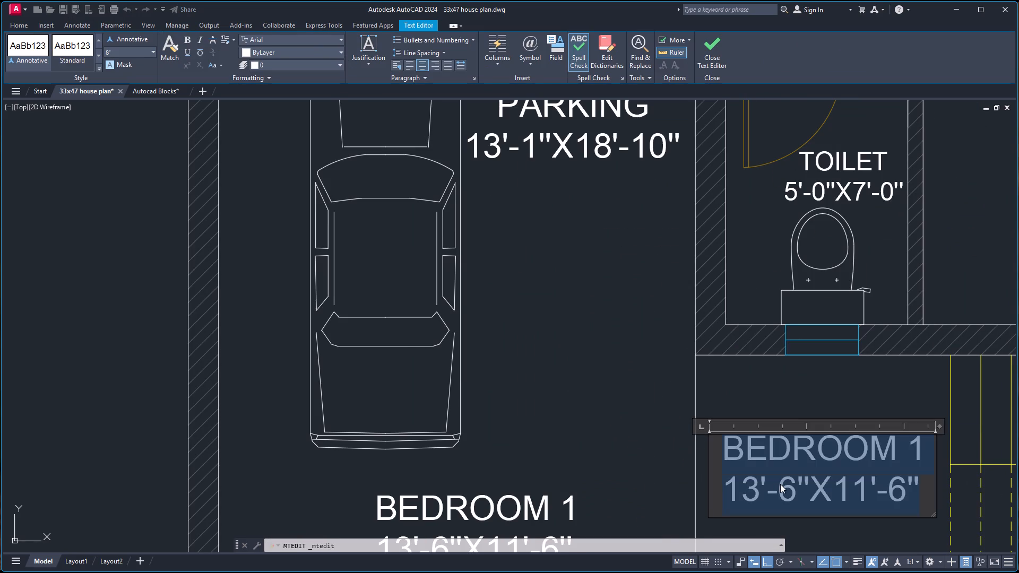
type("STAIR")
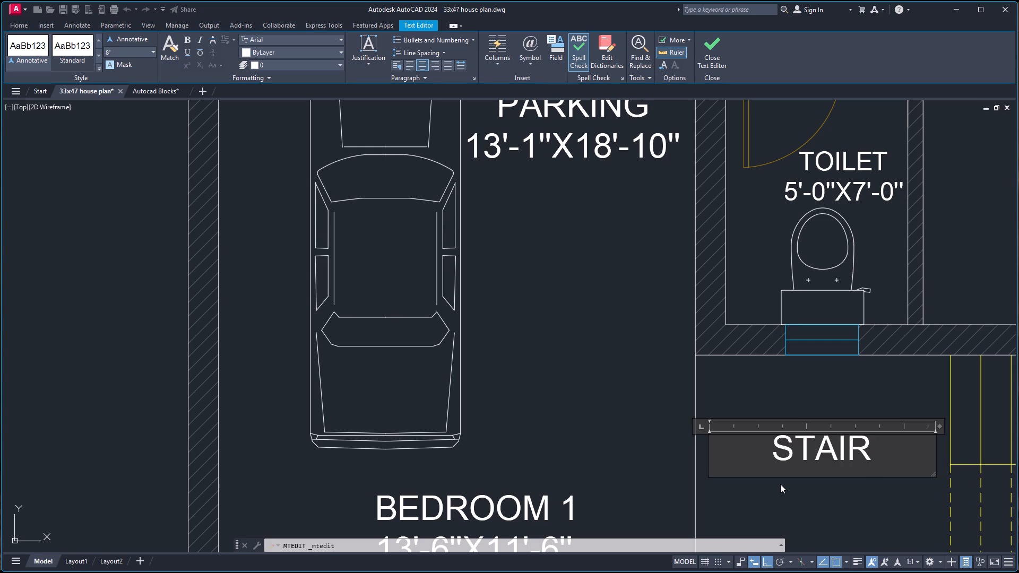
left_click(559, 464)
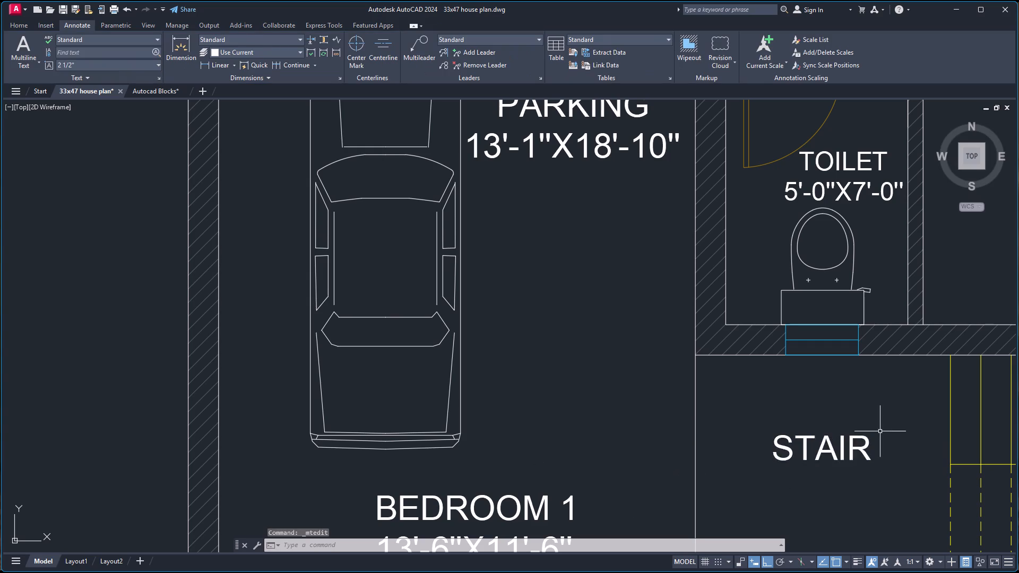
Move the STAIR label slightly straight down so it sits near mid-height in the space beside the stair treads.
left_click(854, 445)
left_click(710, 437)
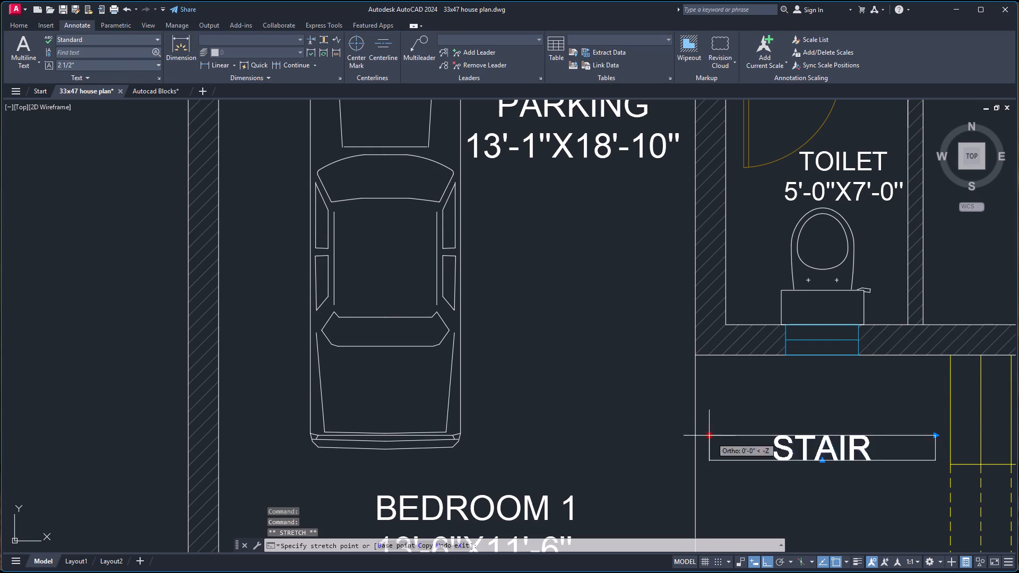
left_click(714, 464)
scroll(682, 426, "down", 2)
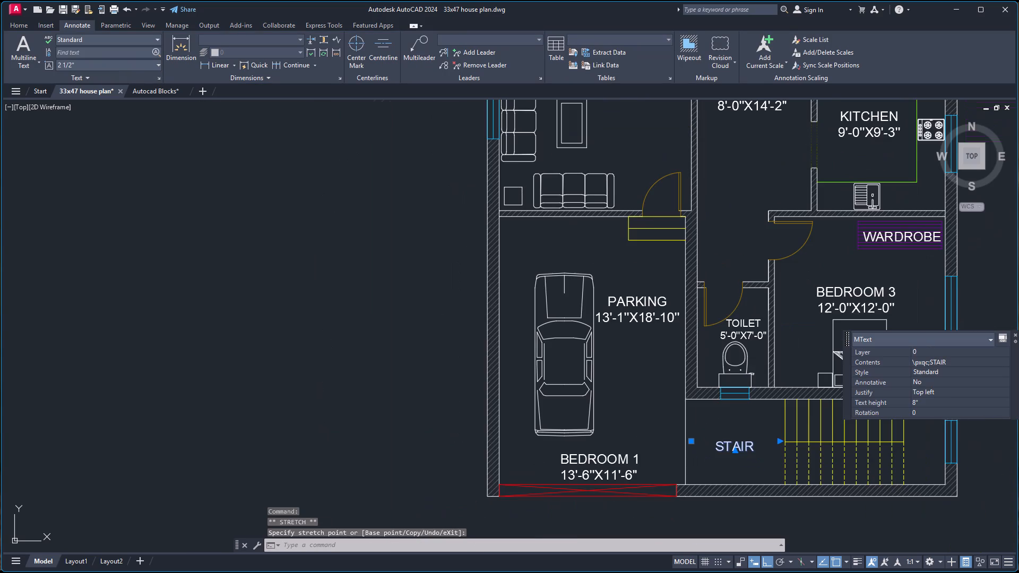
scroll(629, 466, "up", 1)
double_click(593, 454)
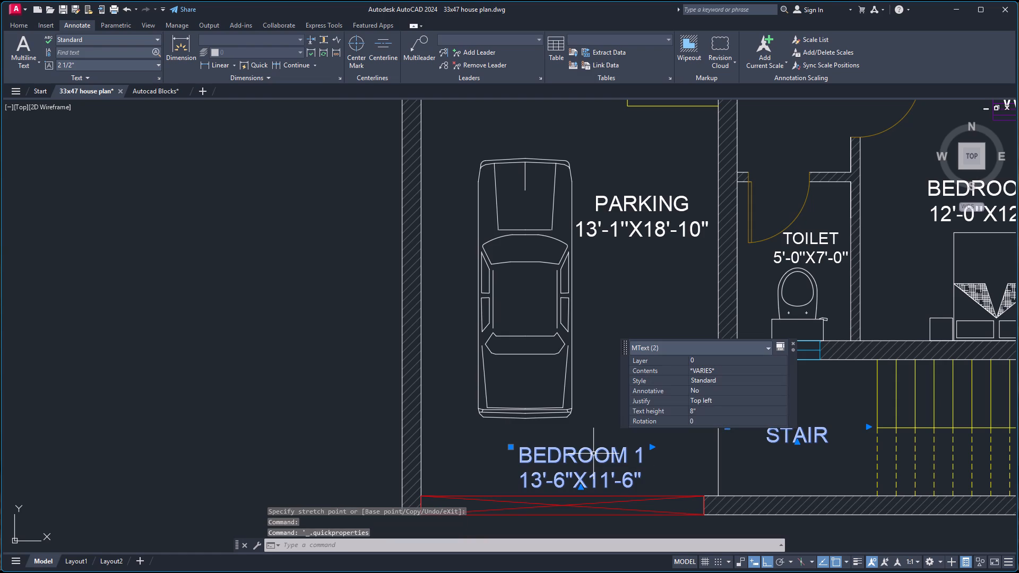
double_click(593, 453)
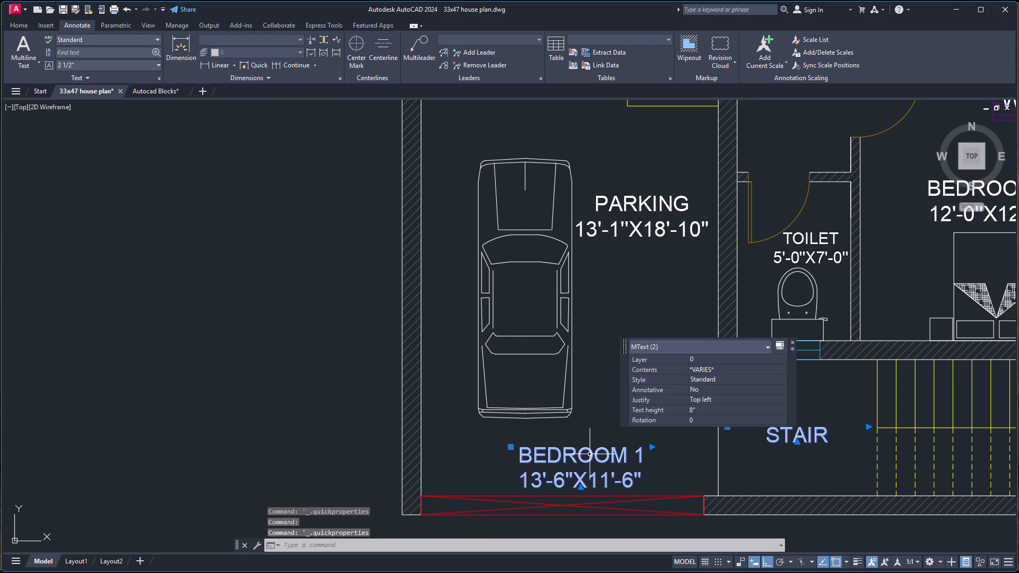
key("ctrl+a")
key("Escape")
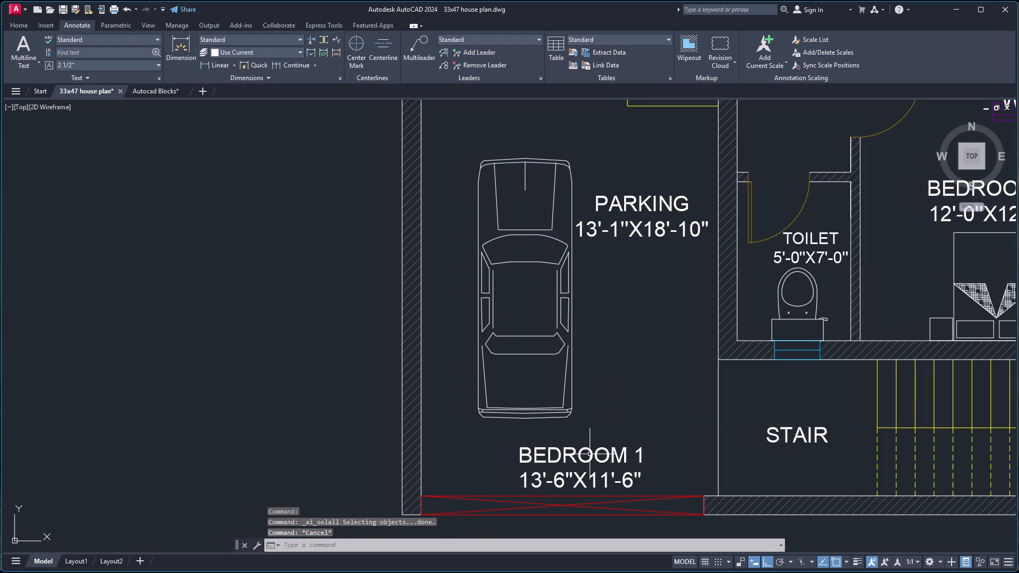
Replace the whole text of the BEDROOM 1 label above the red gate in the parking area with MAIN GATE.
double_click(590, 454)
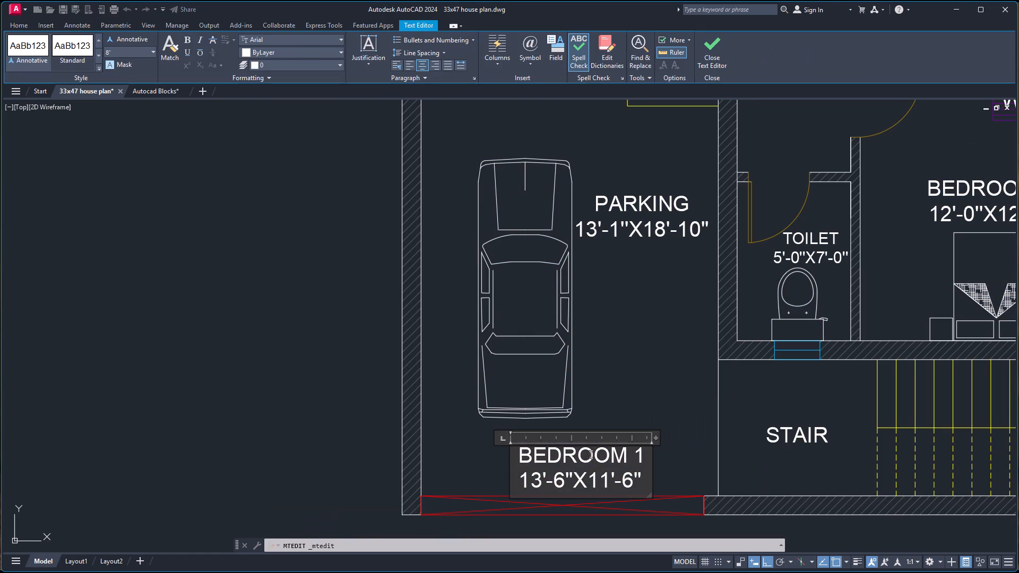
key("ctrl+a")
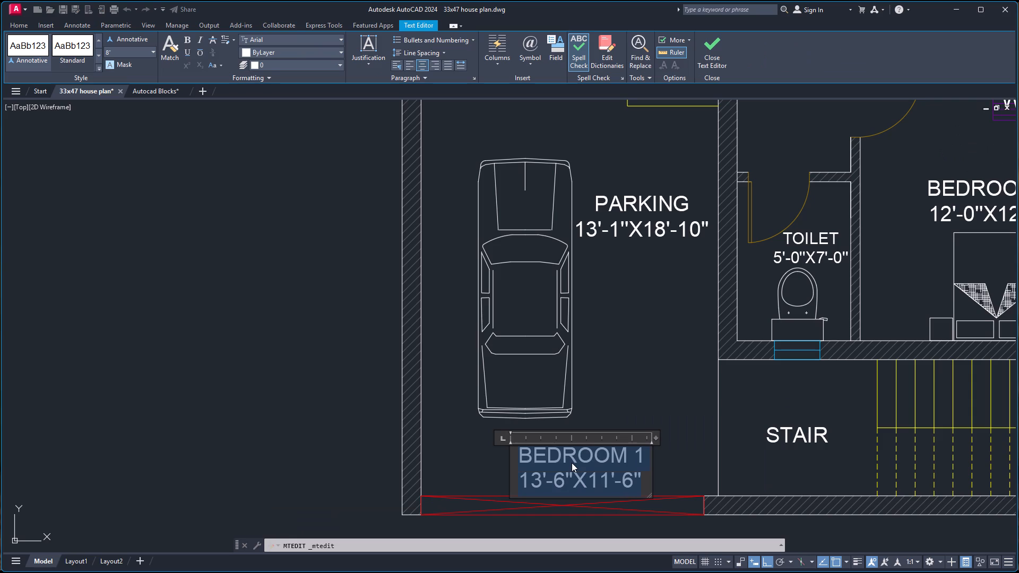
type("MAIN")
key("space")
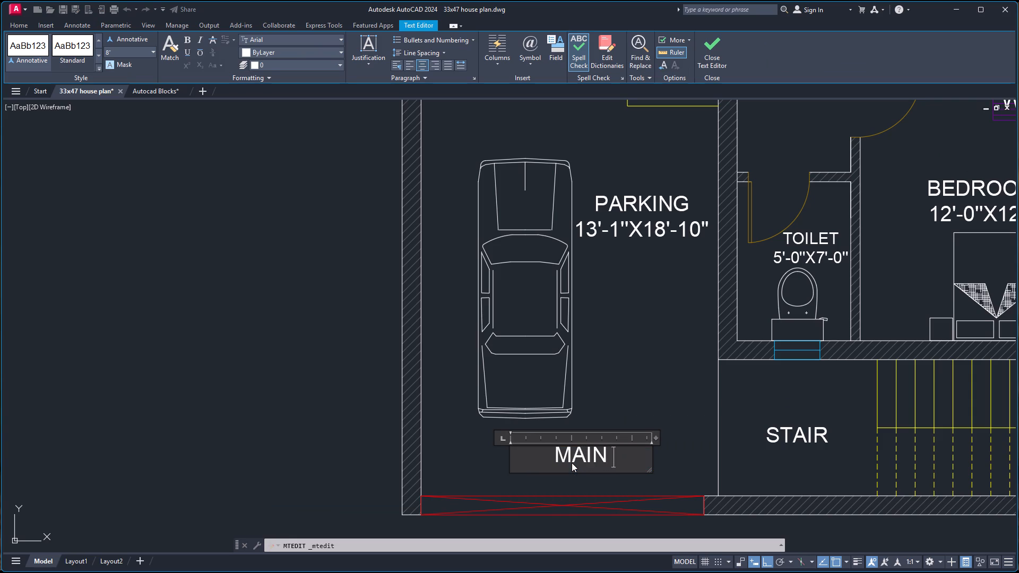
type("GATE")
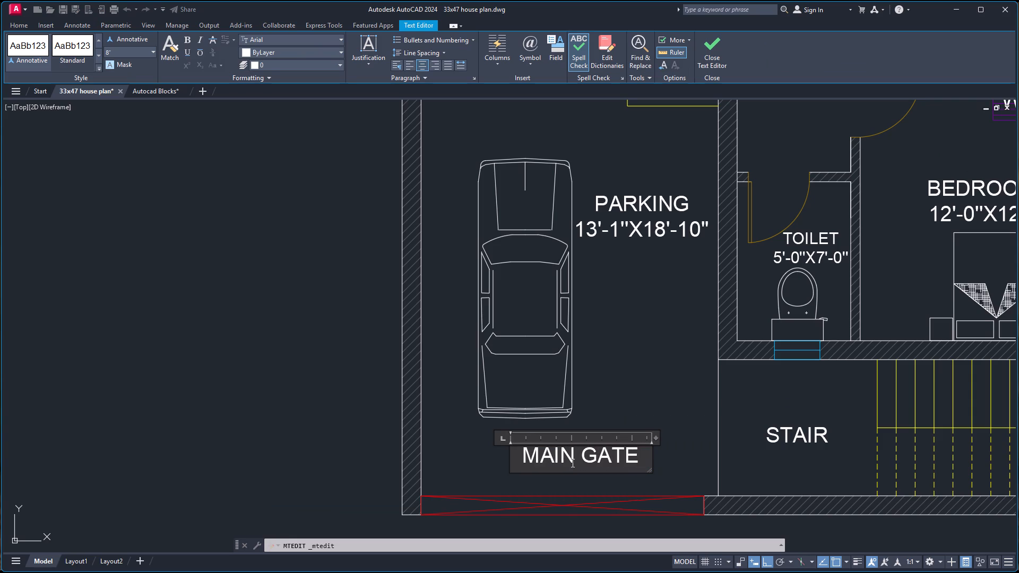
left_click(647, 399)
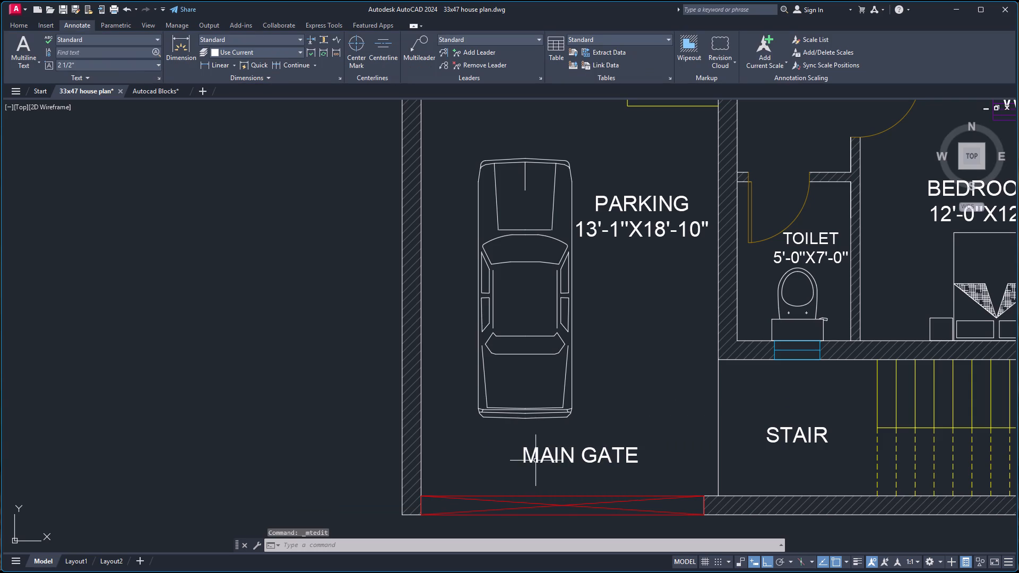
Move the MAIN GATE label straight down so it sits just above the red gate.
left_click(536, 461)
left_click(511, 448)
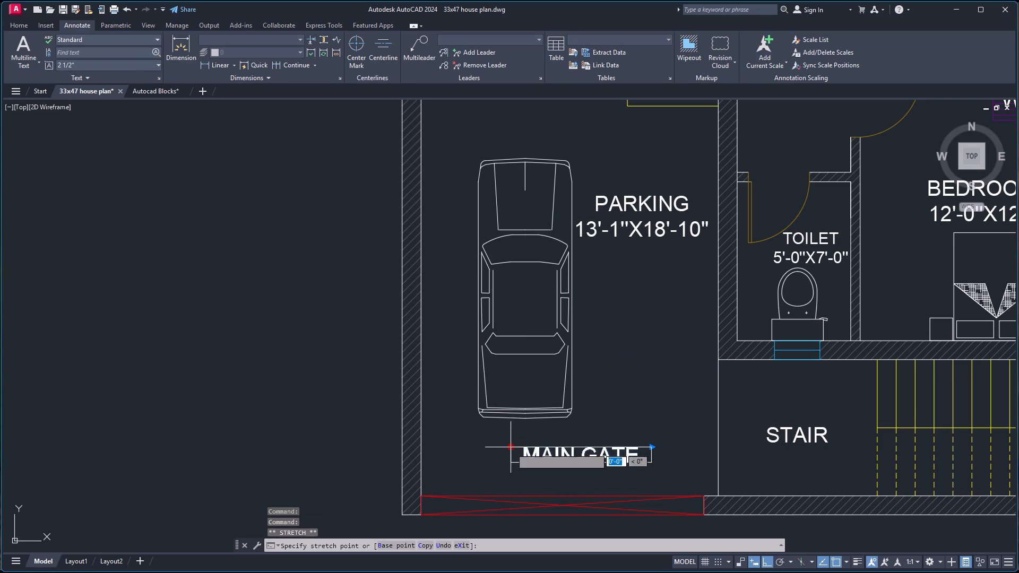
left_click(507, 471)
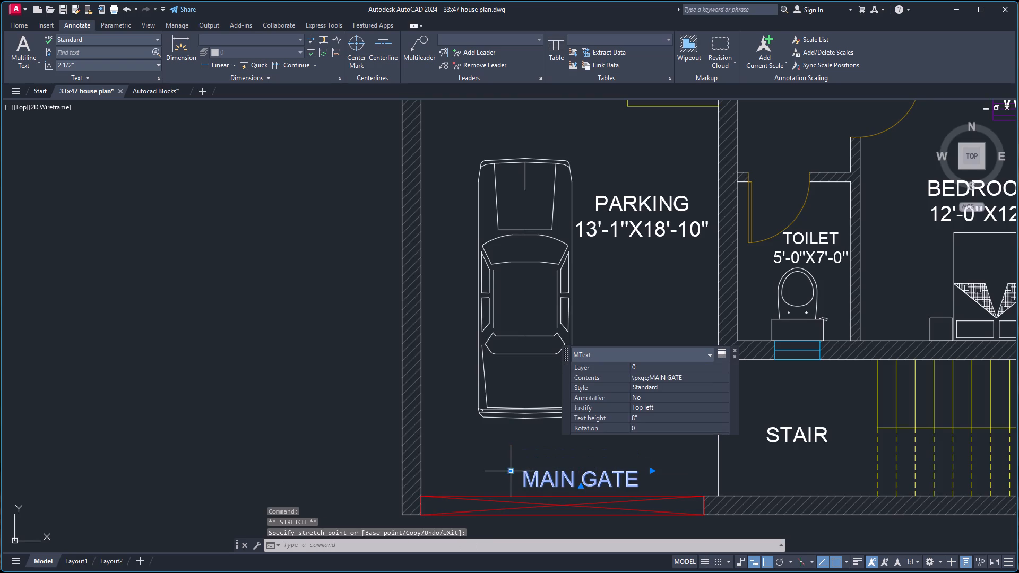
key("Escape")
Copy the STAIR label and paste the copy just above the original, beside the stair treads.
scroll(672, 423, "down", 2)
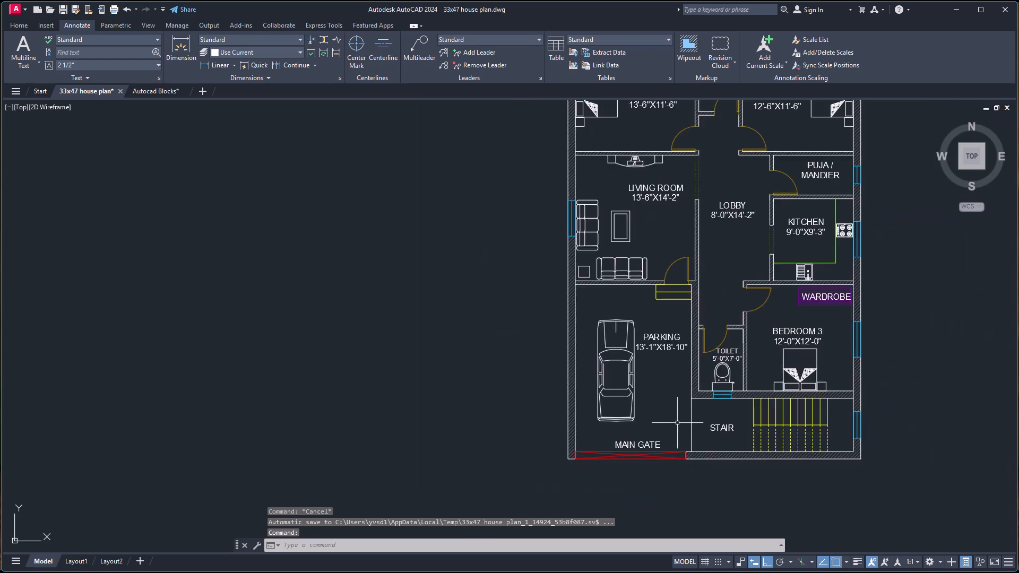
scroll(678, 422, "down", 2)
scroll(779, 399, "up", 1)
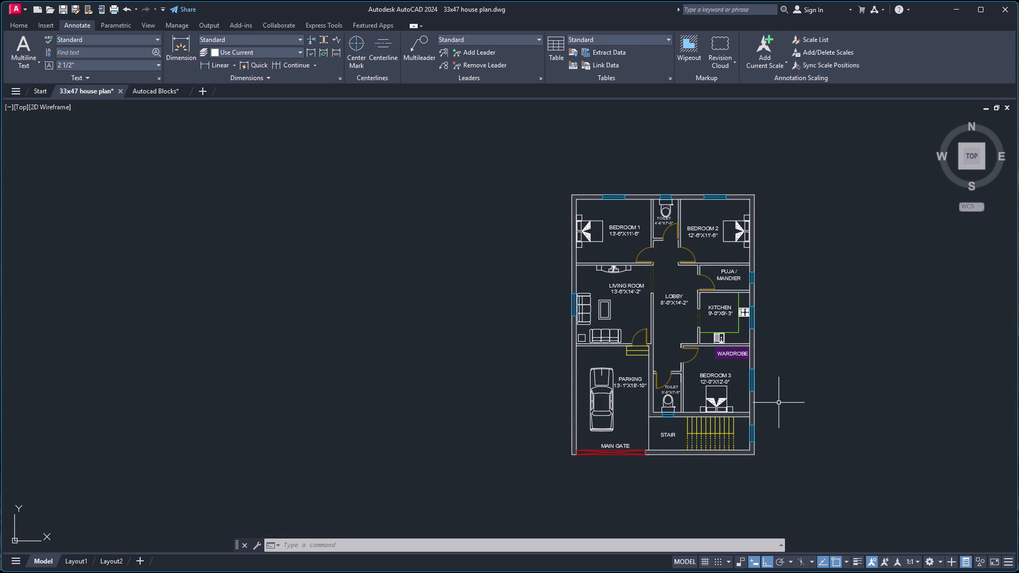
left_click(672, 436)
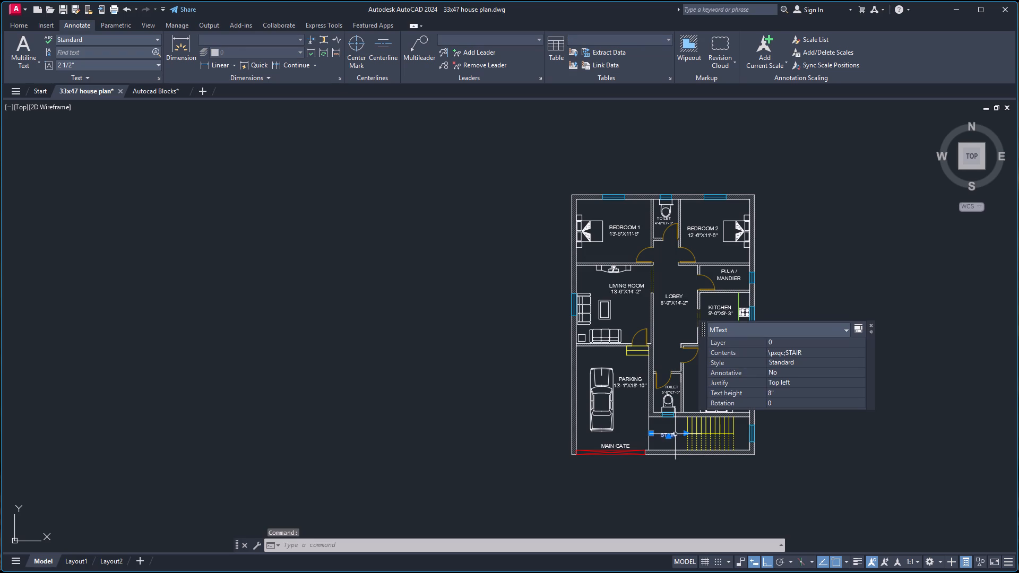
key("ctrl+c")
key("ctrl+v")
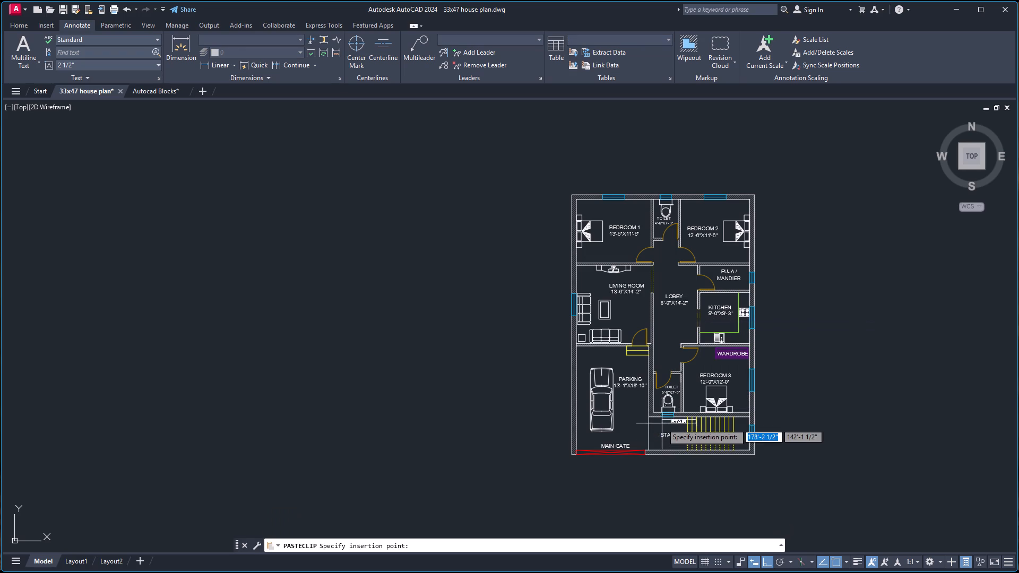
scroll(662, 423, "up", 3)
left_click(620, 434)
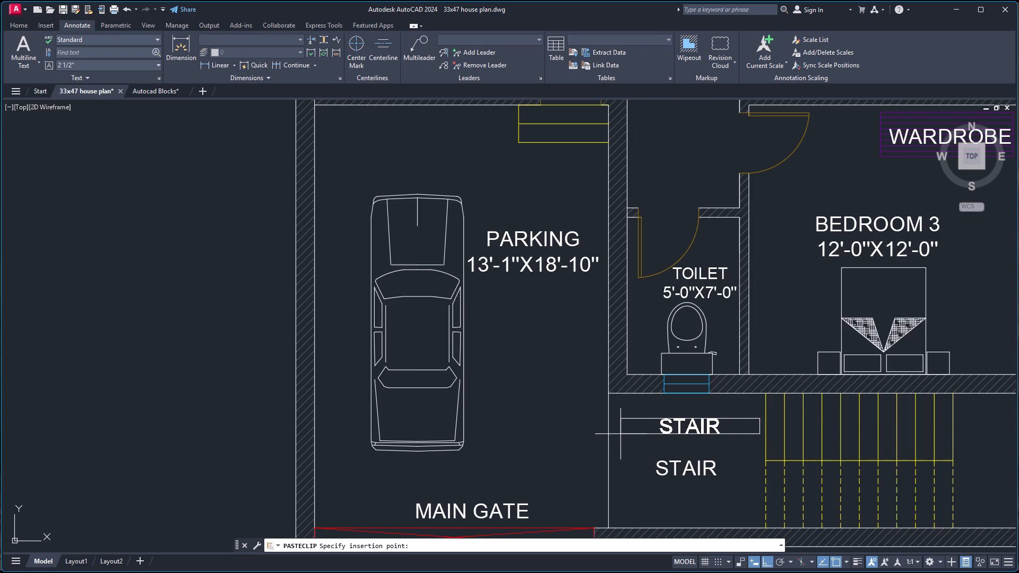
Replace the whole text of the upper STAIR label copy with UP.
left_click(680, 427)
double_click(679, 427)
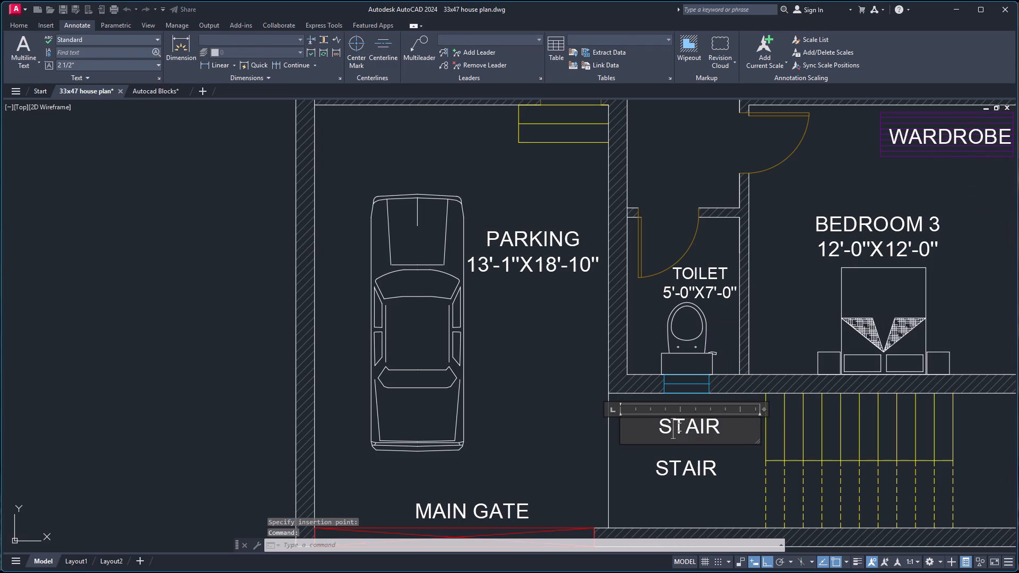
key("ctrl+a")
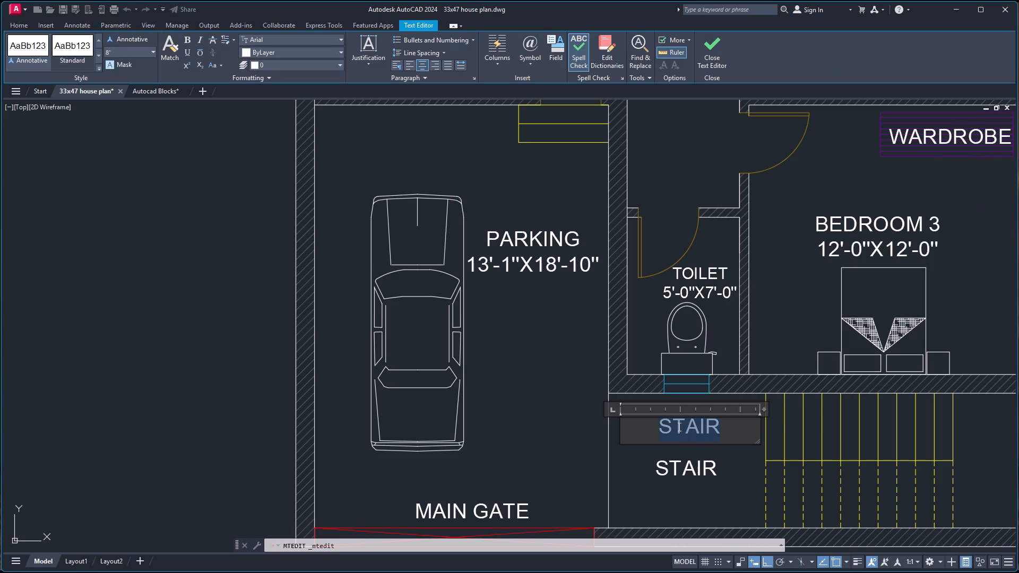
type("UP")
key("Return")
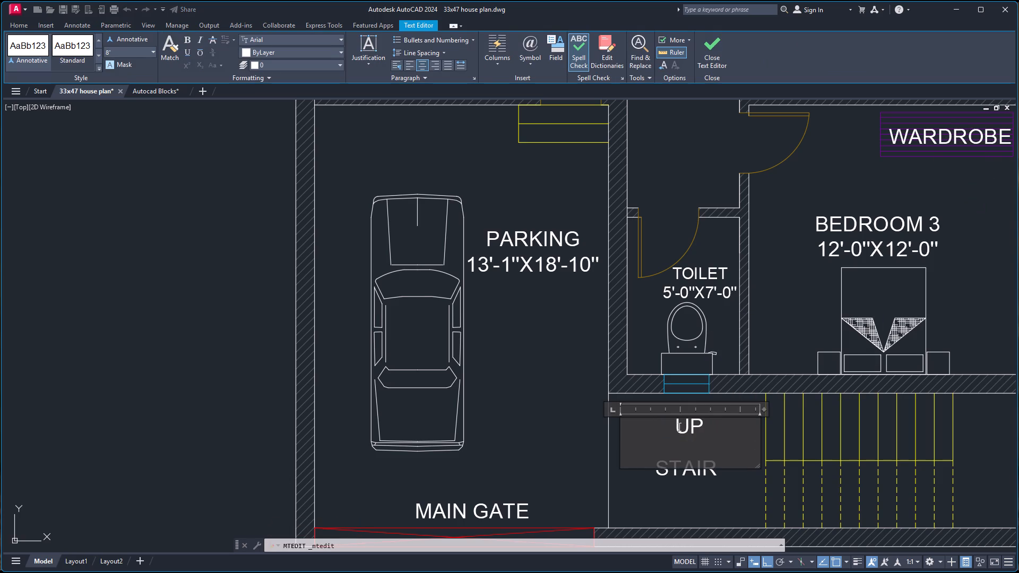
key("BackSpace")
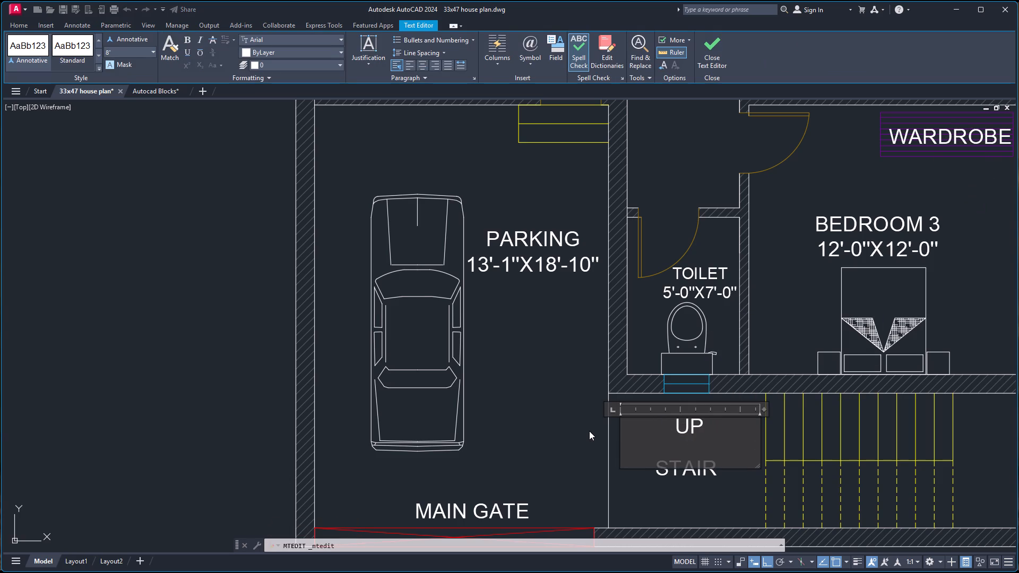
key("BackSpace")
left_click(589, 431)
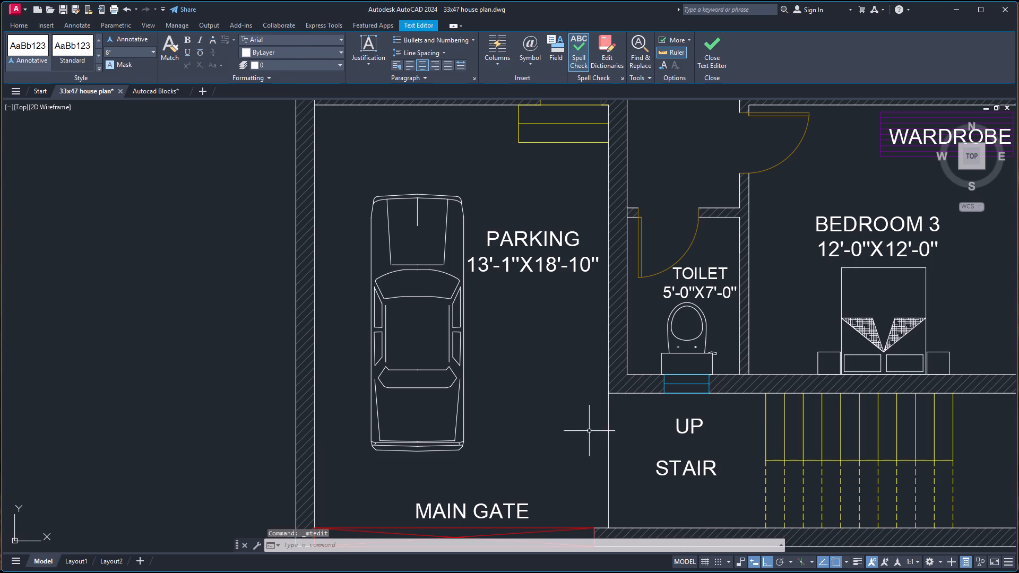
On the Steps layer, draw a horizontal line about 8'-11 1/2" long across the solid upper stair treads, from the first tread to beyond the last.
scroll(560, 386, "down", 3)
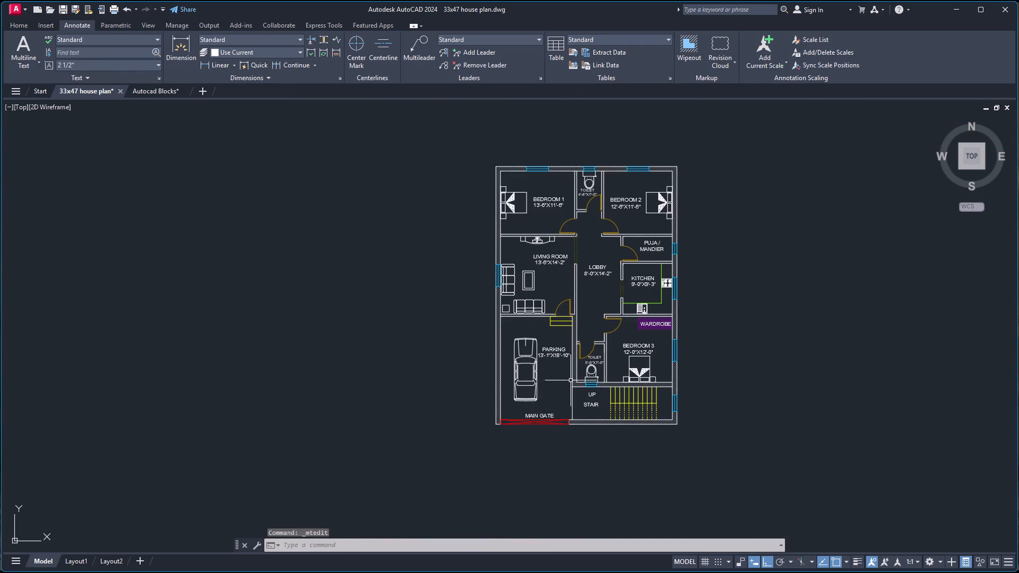
scroll(583, 392, "up", 3)
scroll(520, 396, "down", 3)
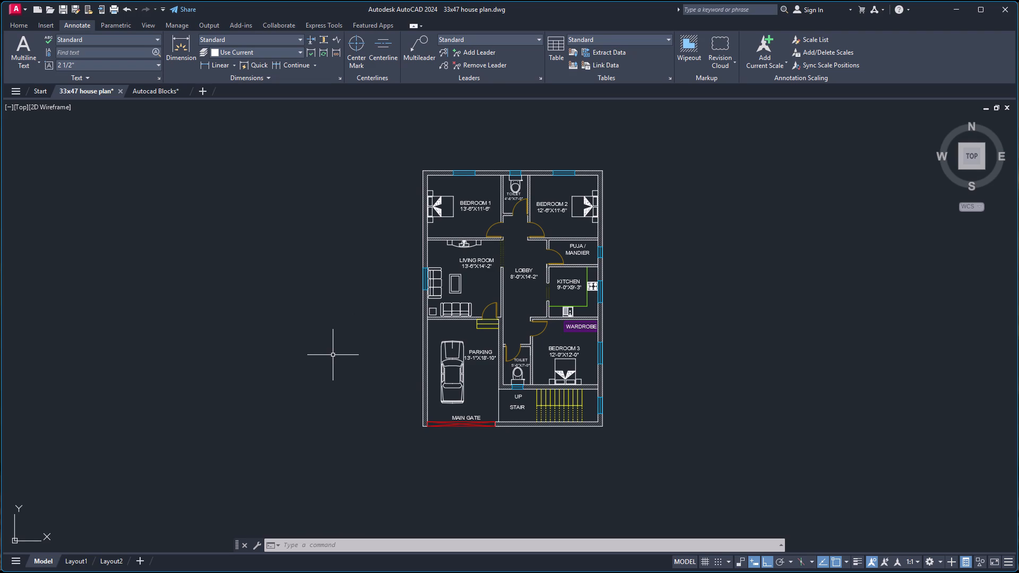
scroll(503, 382, "up", 3)
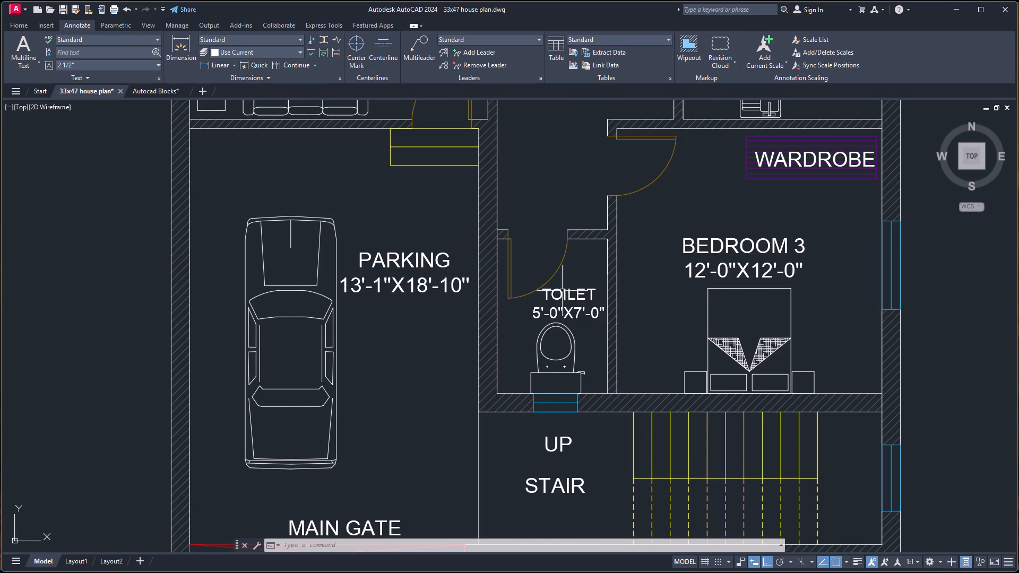
left_click(28, 27)
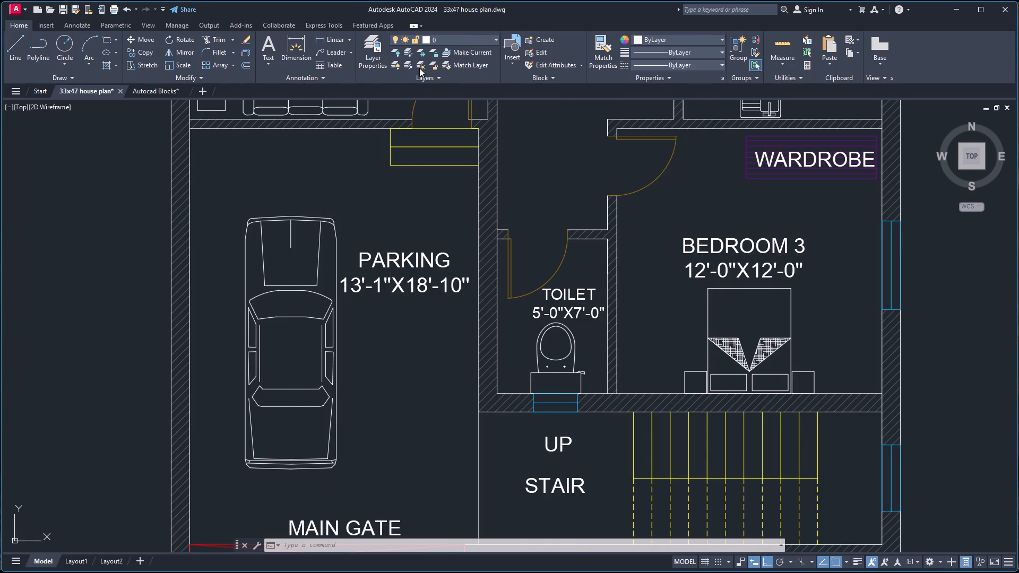
left_click(447, 42)
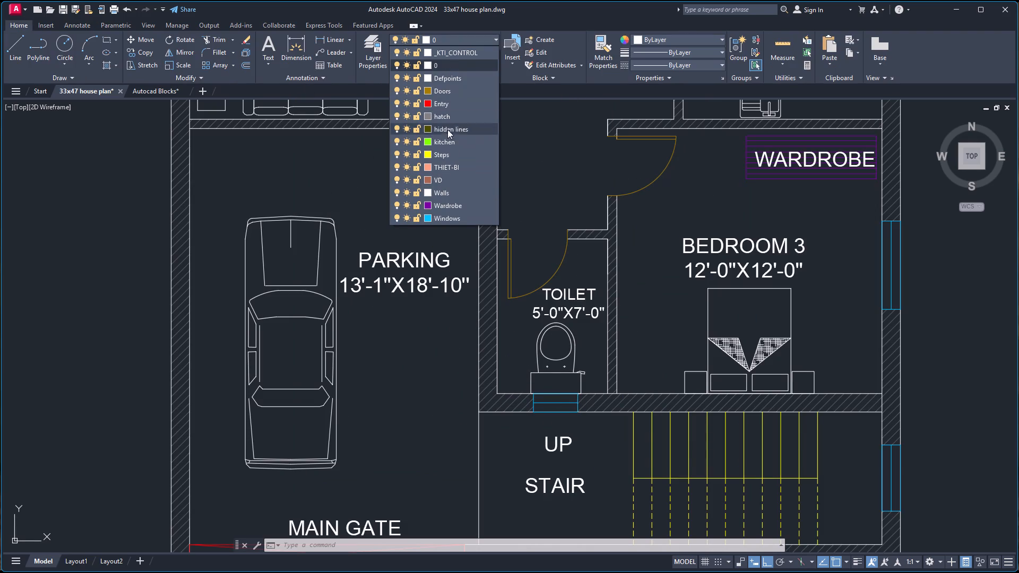
left_click(444, 152)
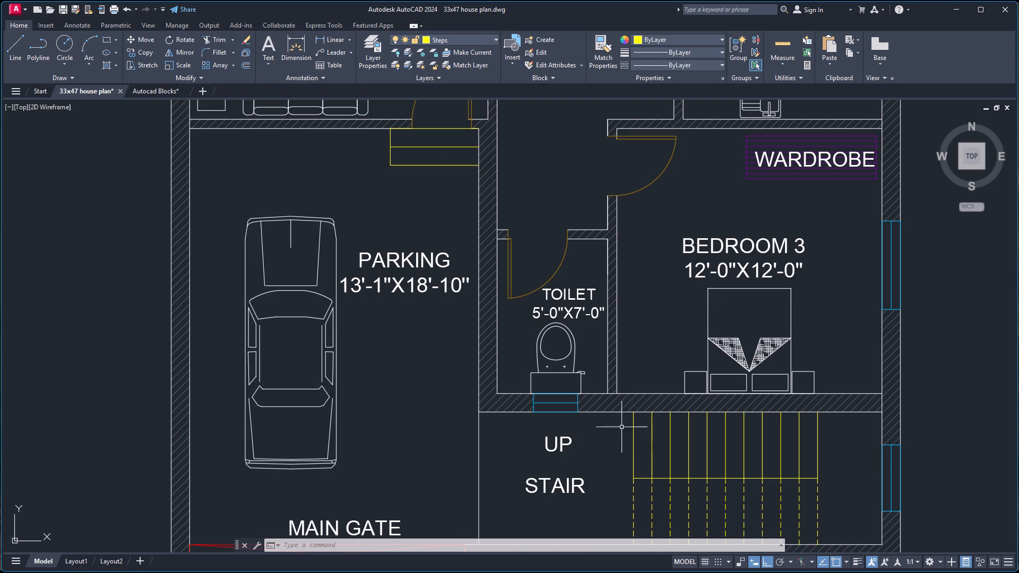
key("l")
key("Return")
left_click(634, 448)
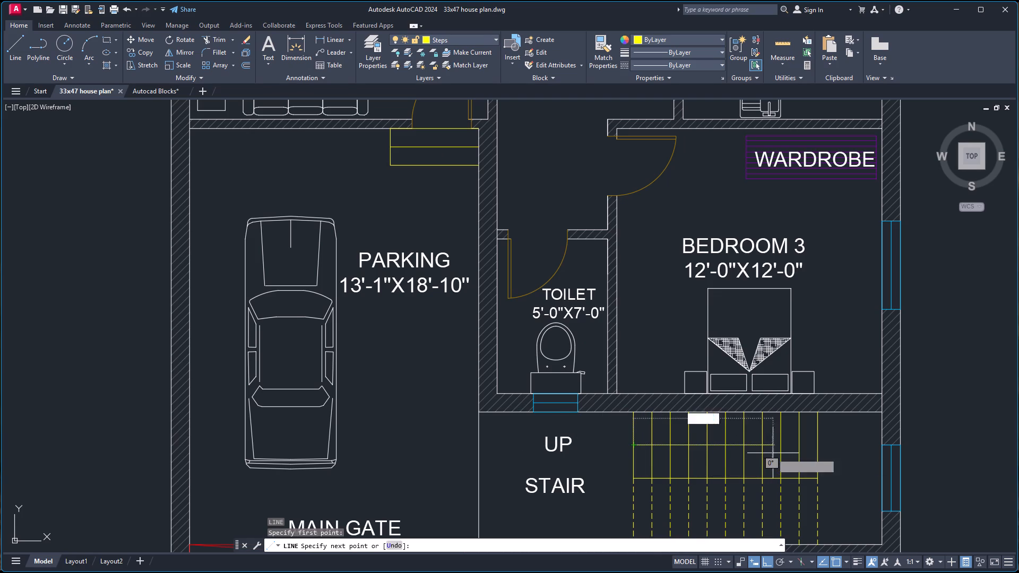
left_click(832, 445)
key("space")
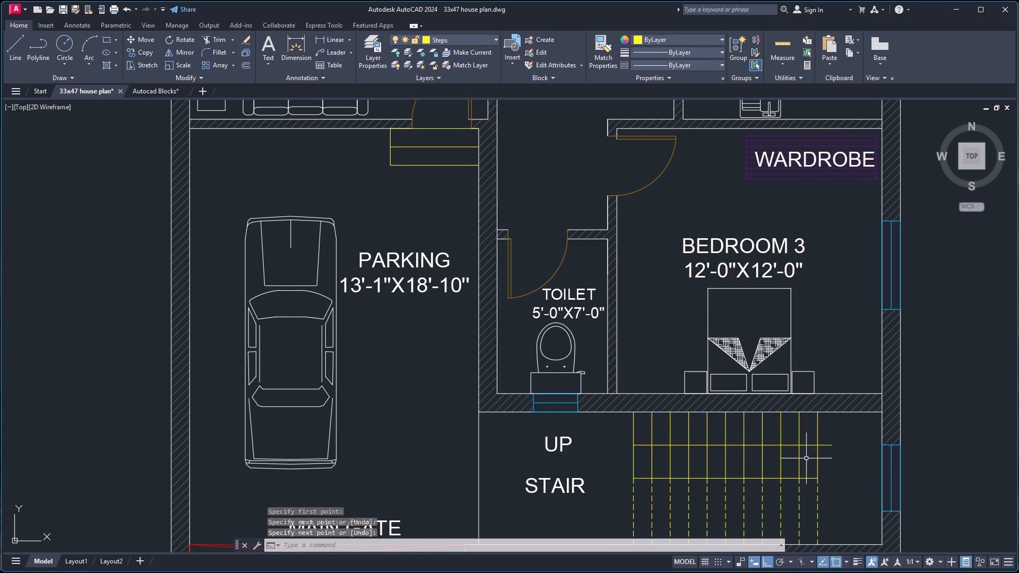
Stretch the stair line's end nearest the UP label outward about 9" past the first tread.
left_click(641, 446)
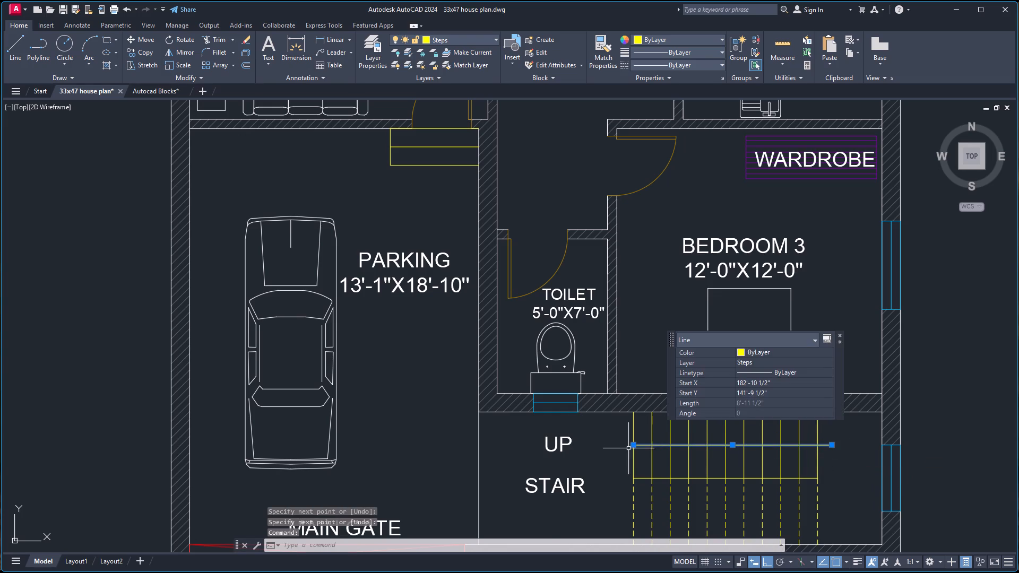
left_click(634, 445)
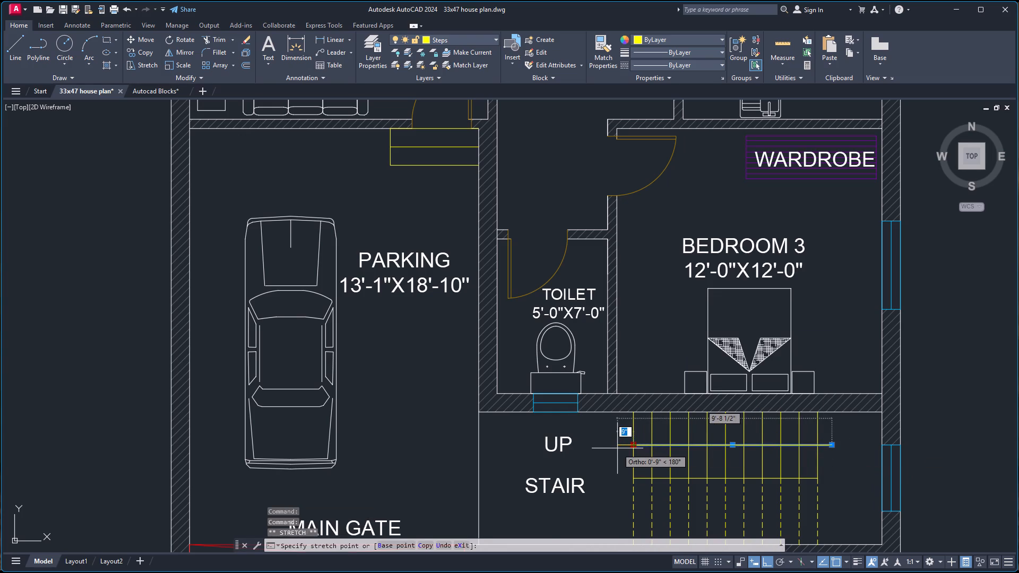
left_click(617, 448)
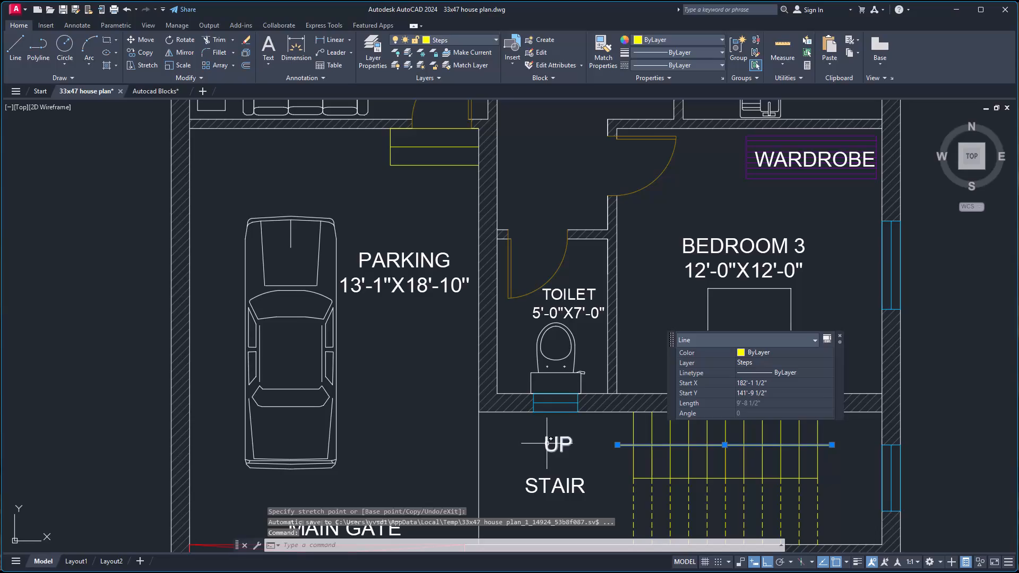
key("Escape")
Narrow the UP label's text frame so it fits closely around the word.
left_click(556, 443)
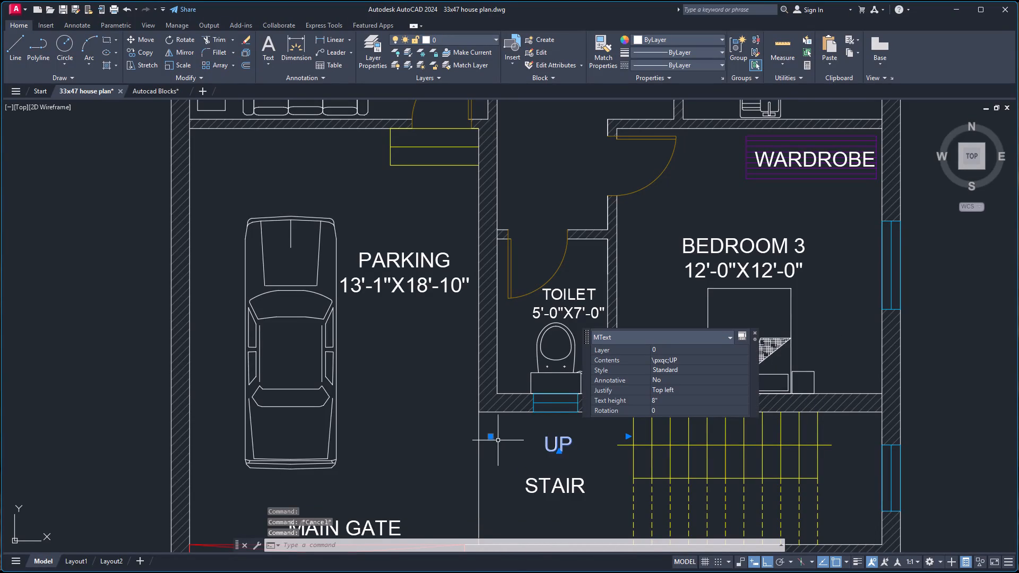
left_click(490, 438)
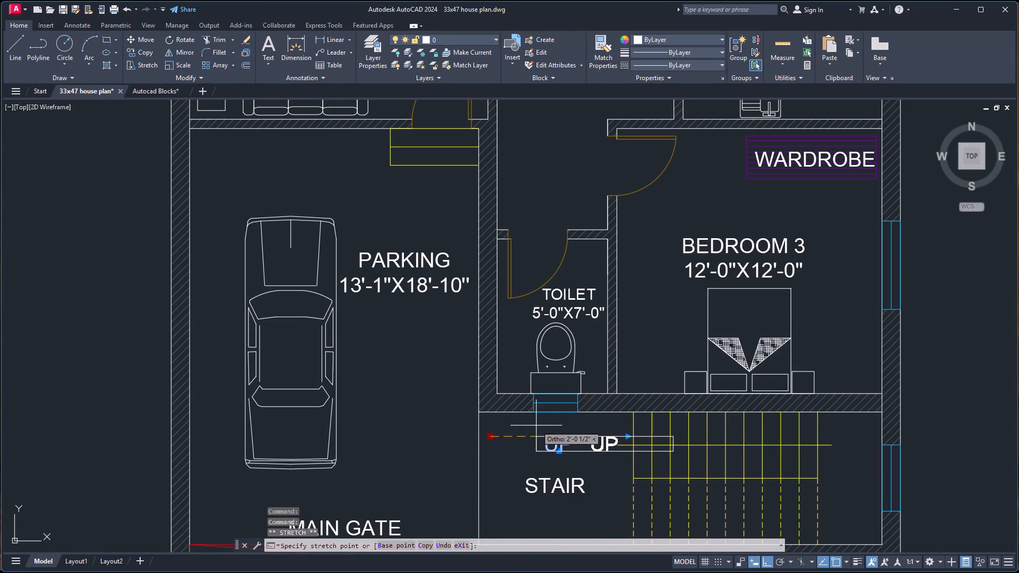
key("Escape")
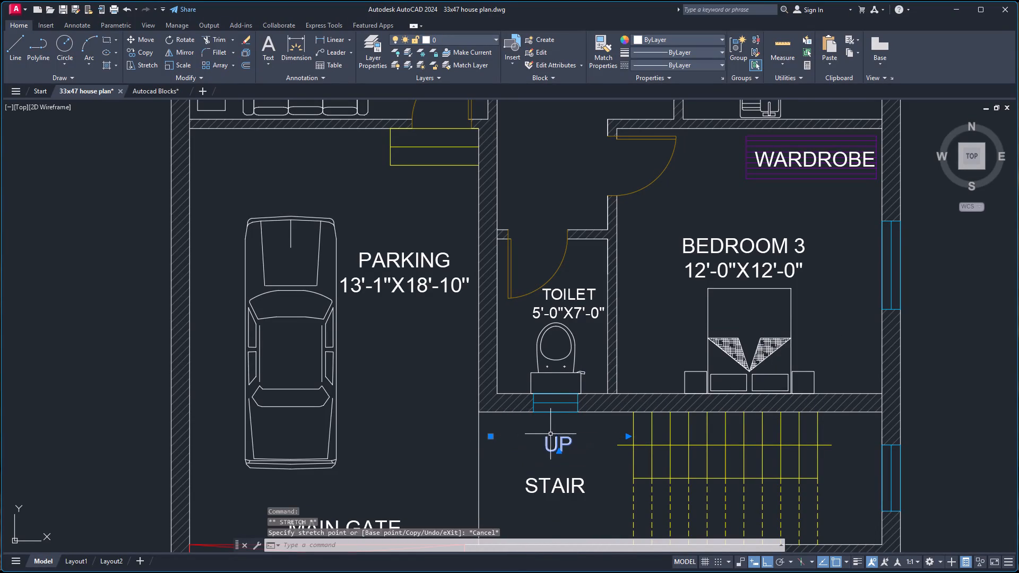
left_click(557, 441)
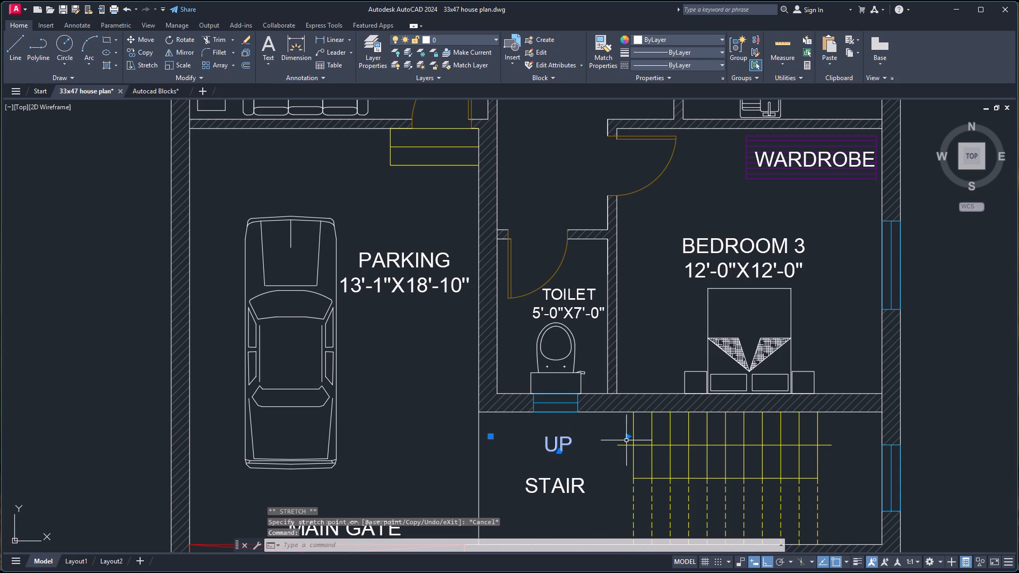
left_click(628, 439)
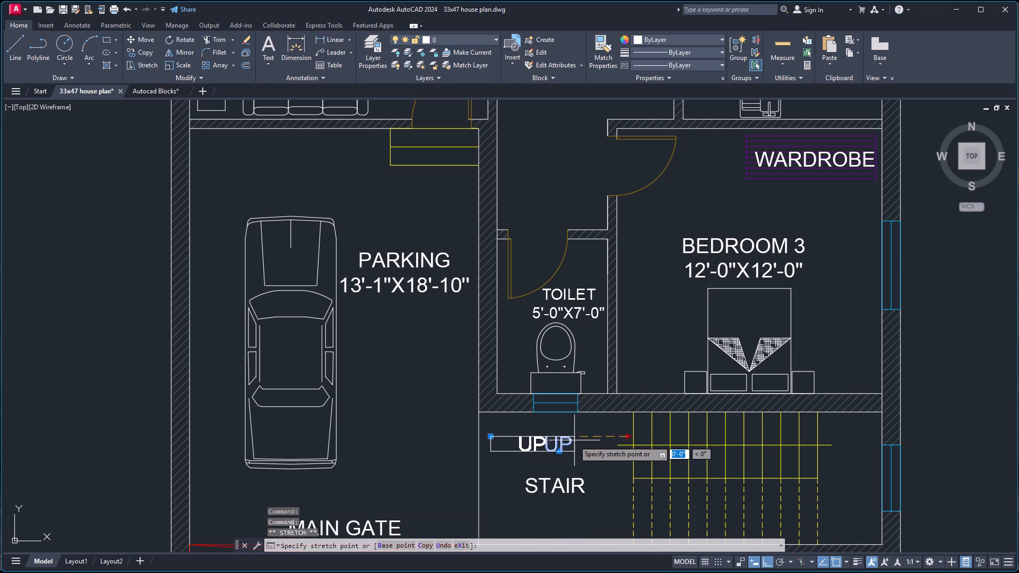
left_click(531, 441)
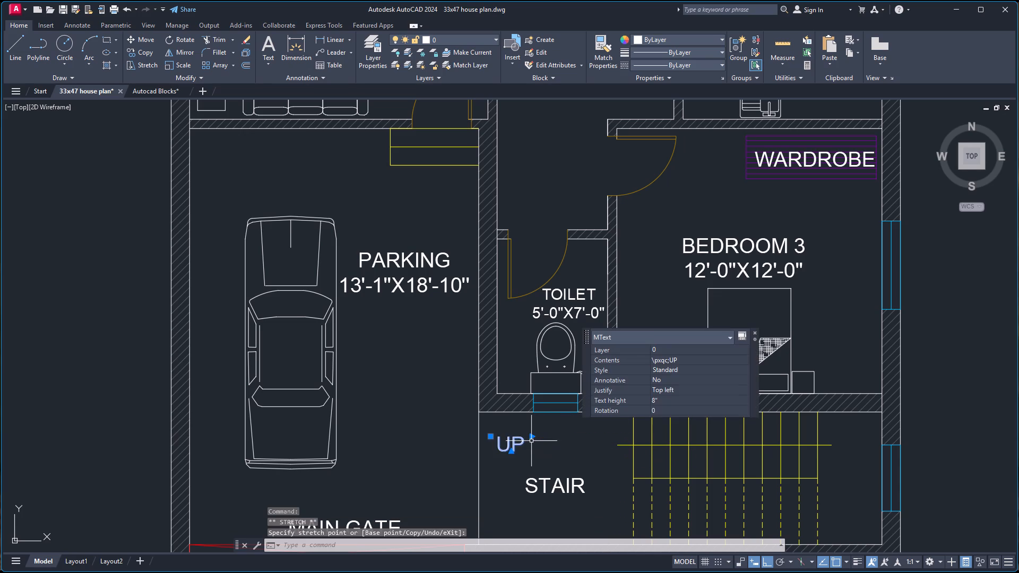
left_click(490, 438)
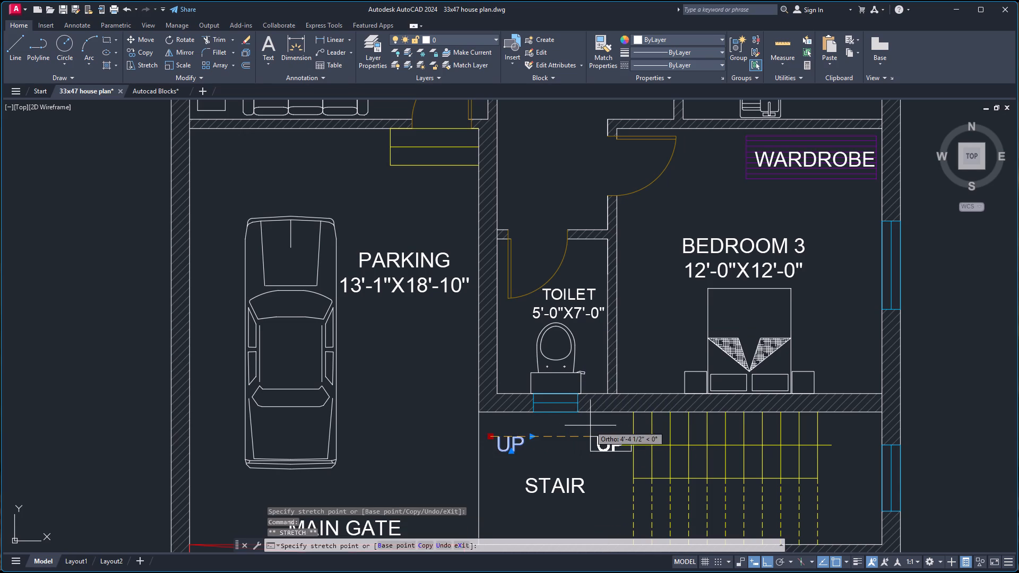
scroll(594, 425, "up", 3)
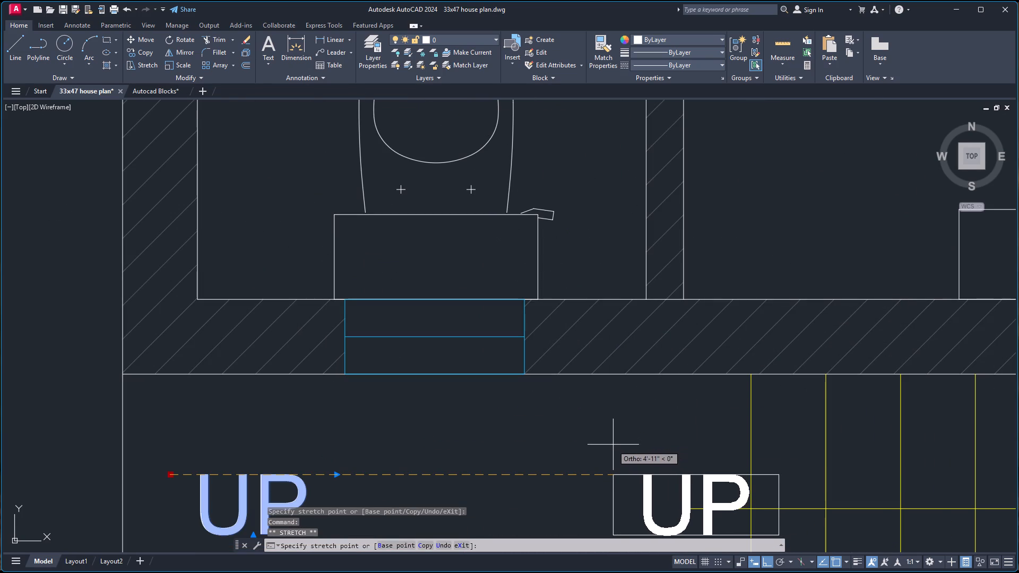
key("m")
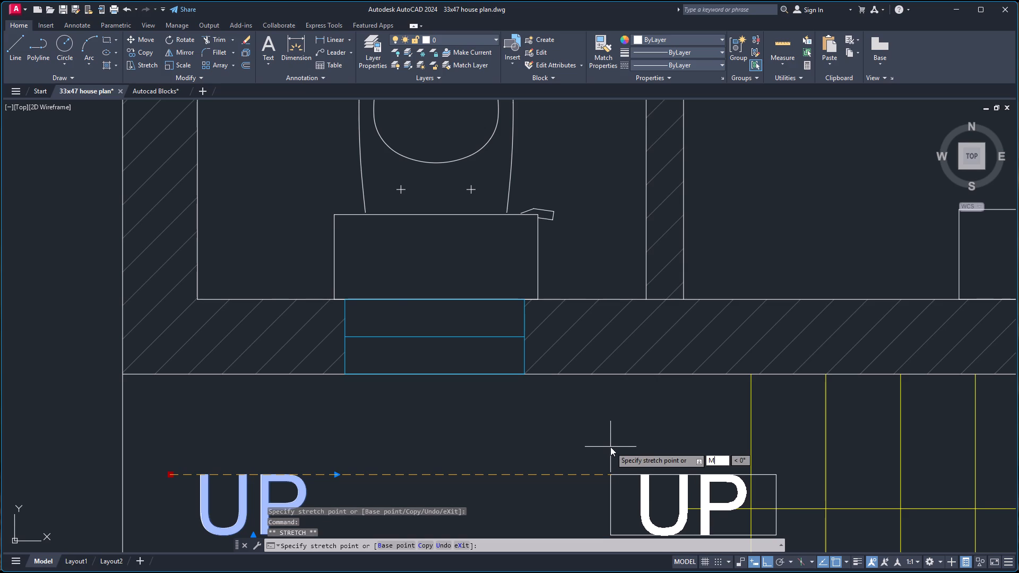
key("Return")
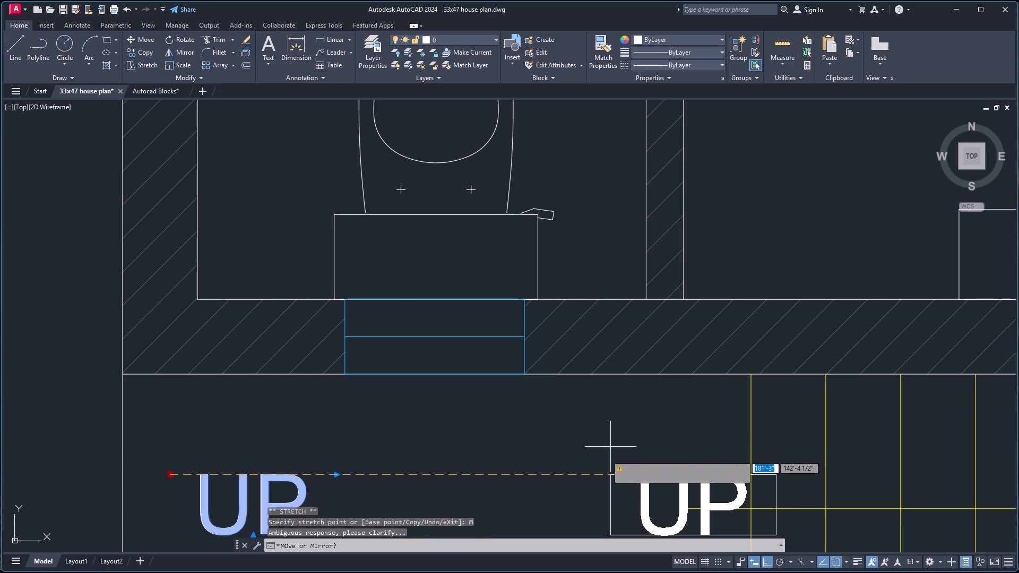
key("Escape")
Move the UP label about 4'-11 1/2" so it sits just above the start of the stair line, beside the first tread.
left_click(288, 481)
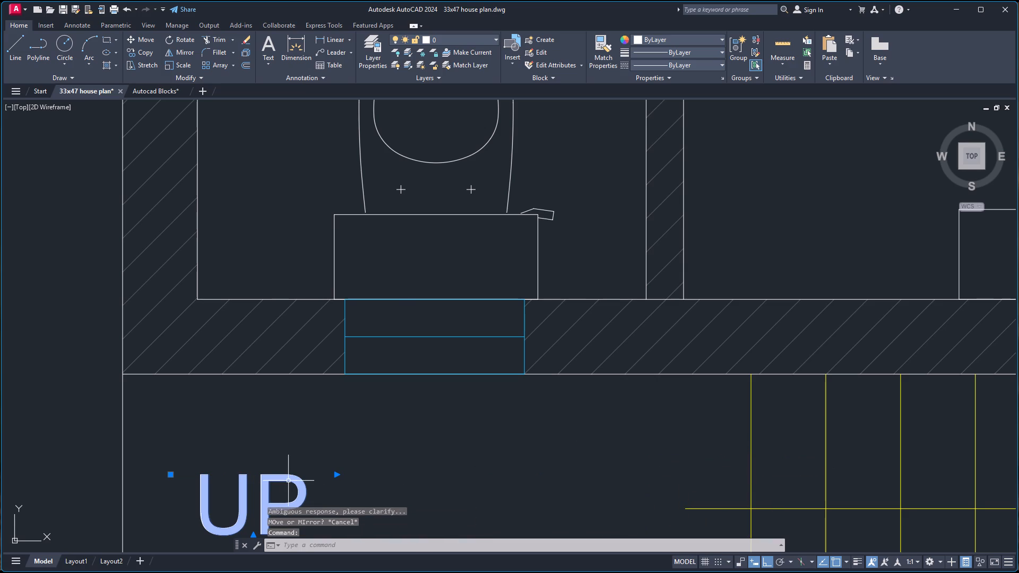
key("m")
key("Return")
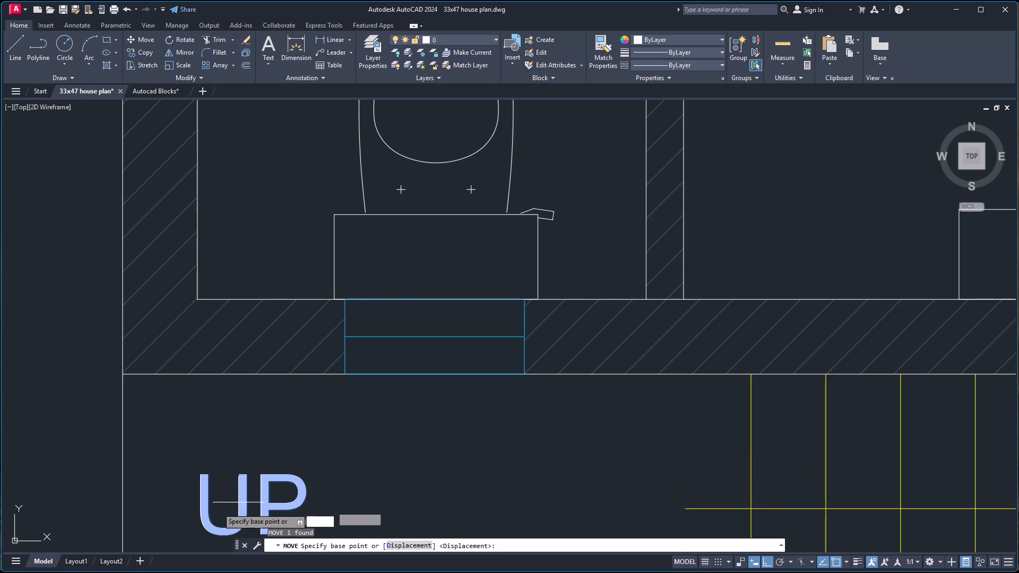
left_click(210, 527)
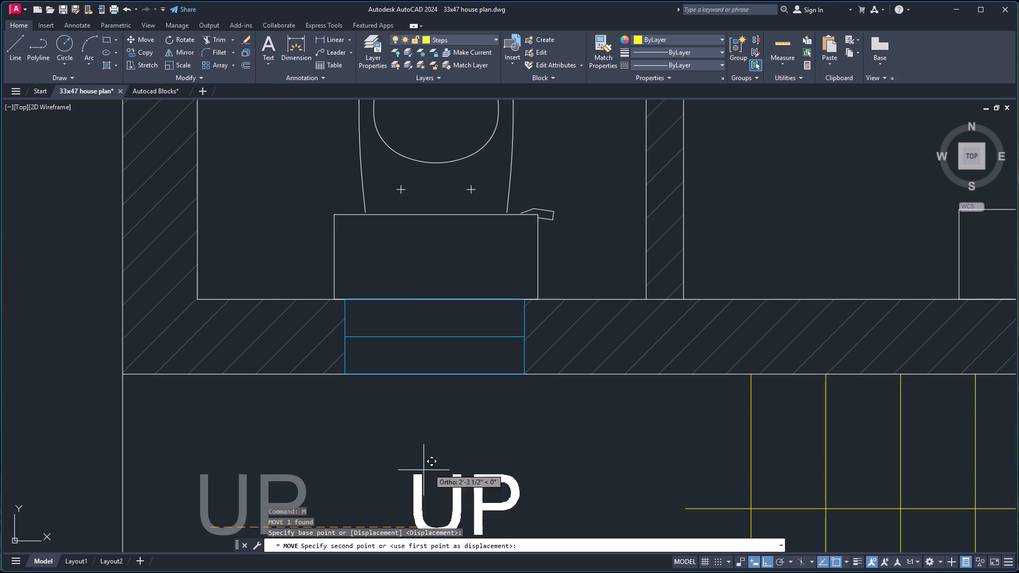
key("F8")
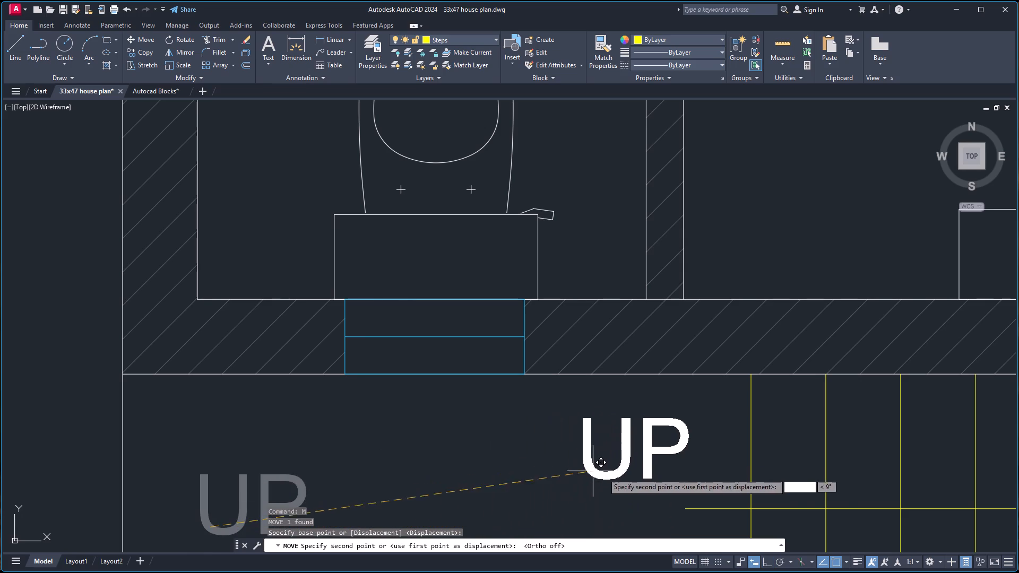
scroll(651, 494, "up", 1)
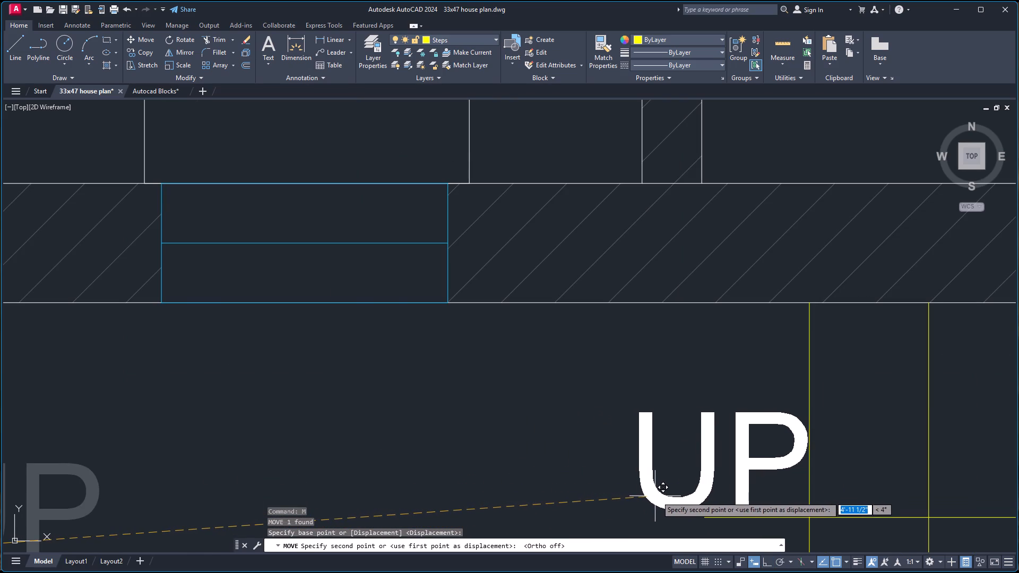
left_click(657, 496)
Draw a horizontal line about 1'-6" long in the empty area beside the plan, on the Steps layer, as an arrowhead base.
scroll(652, 466, "down", 3)
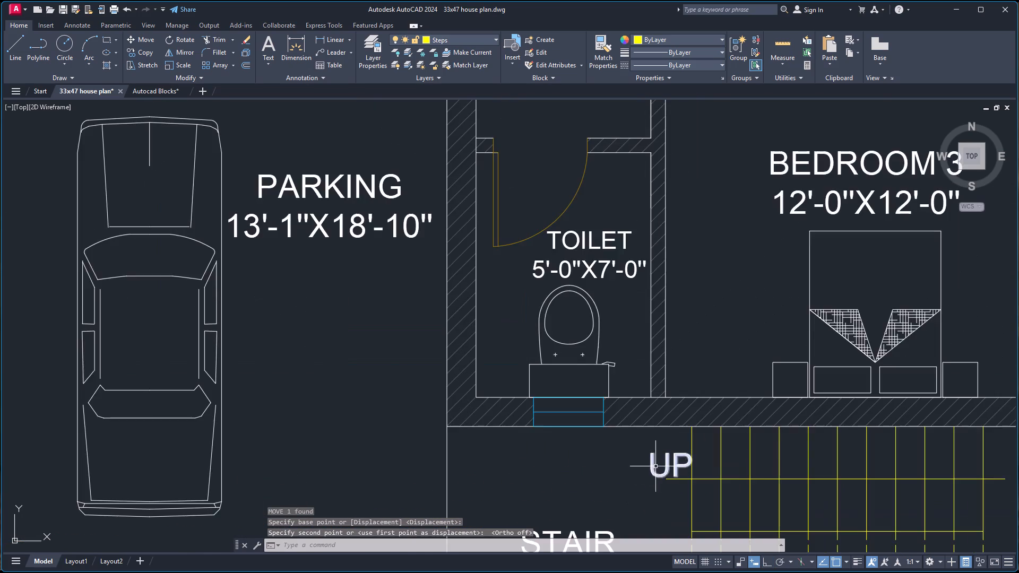
scroll(663, 472, "down", 2)
scroll(817, 478, "down", 1)
scroll(816, 474, "up", 1)
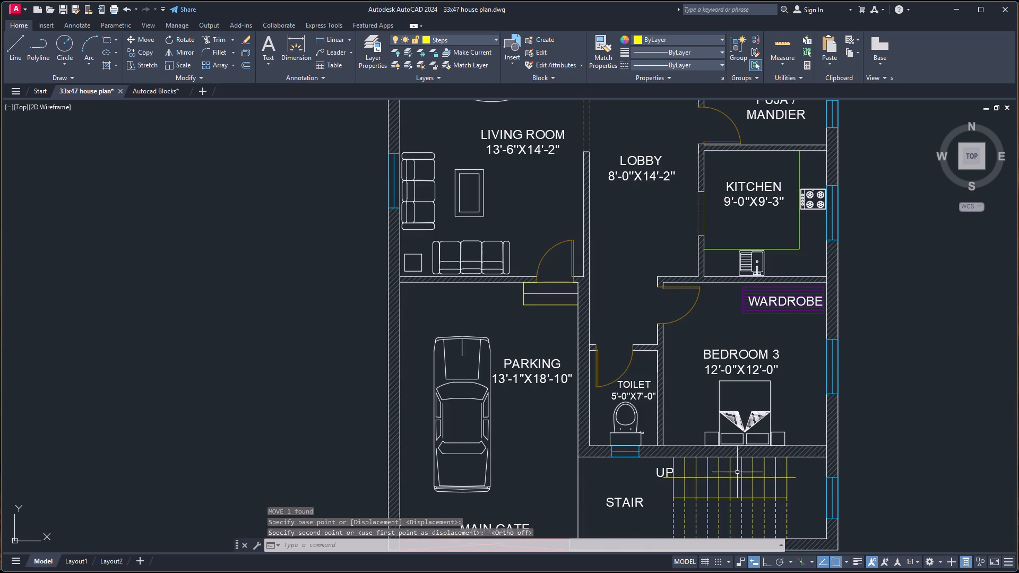
scroll(681, 471, "down", 1)
key("l")
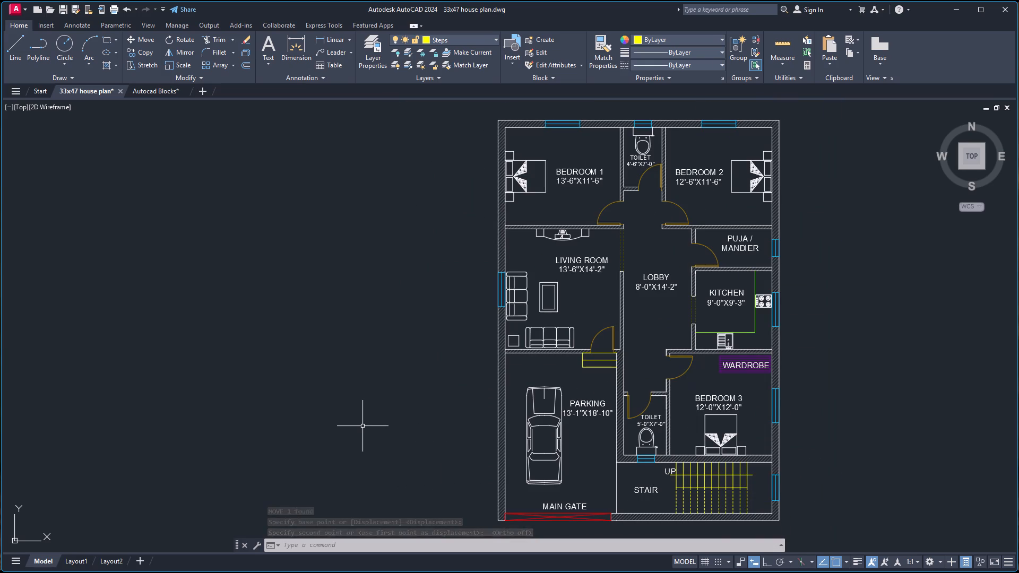
key("Return")
left_click(202, 424)
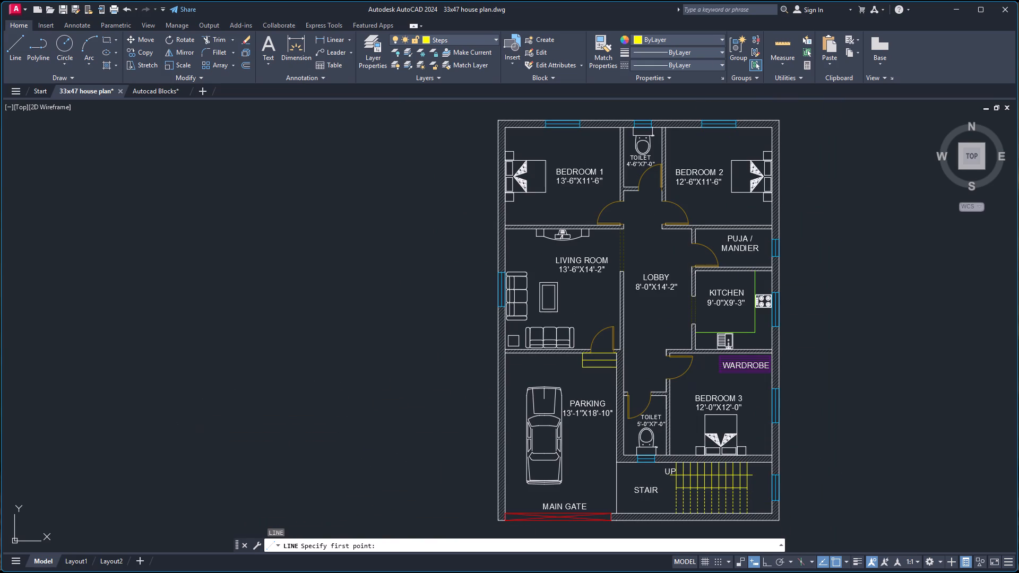
key("F8")
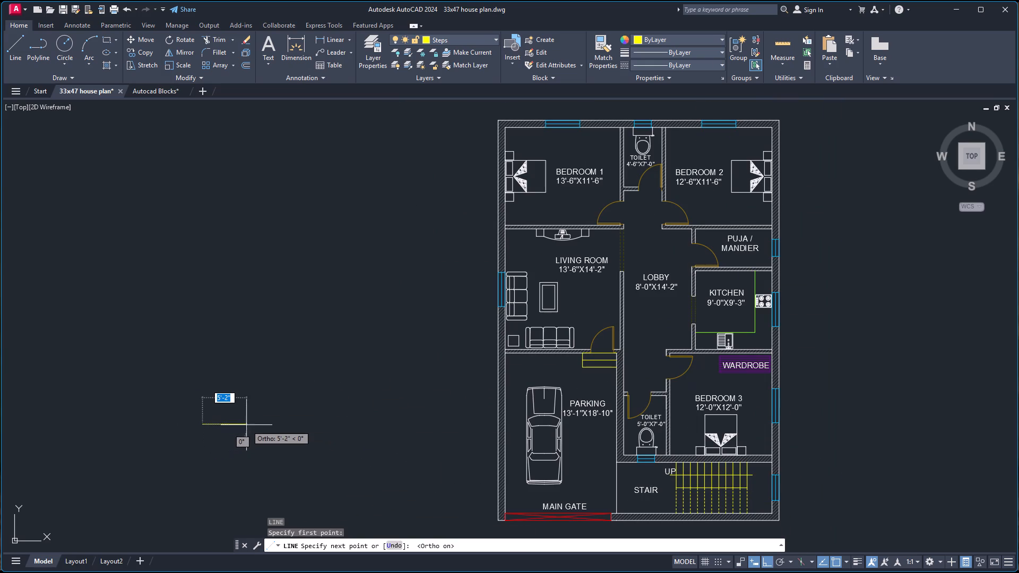
left_click(215, 423)
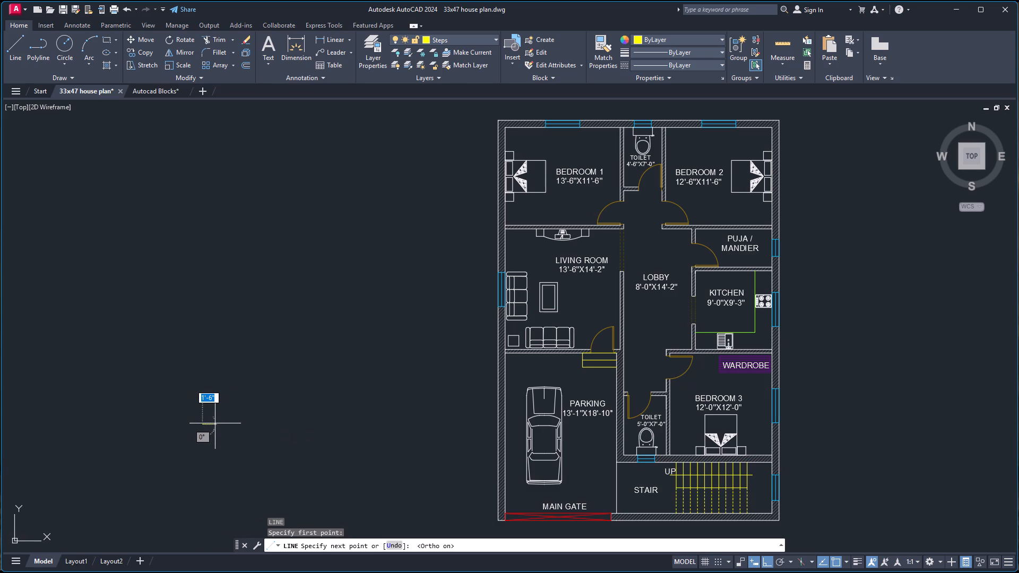
key("space")
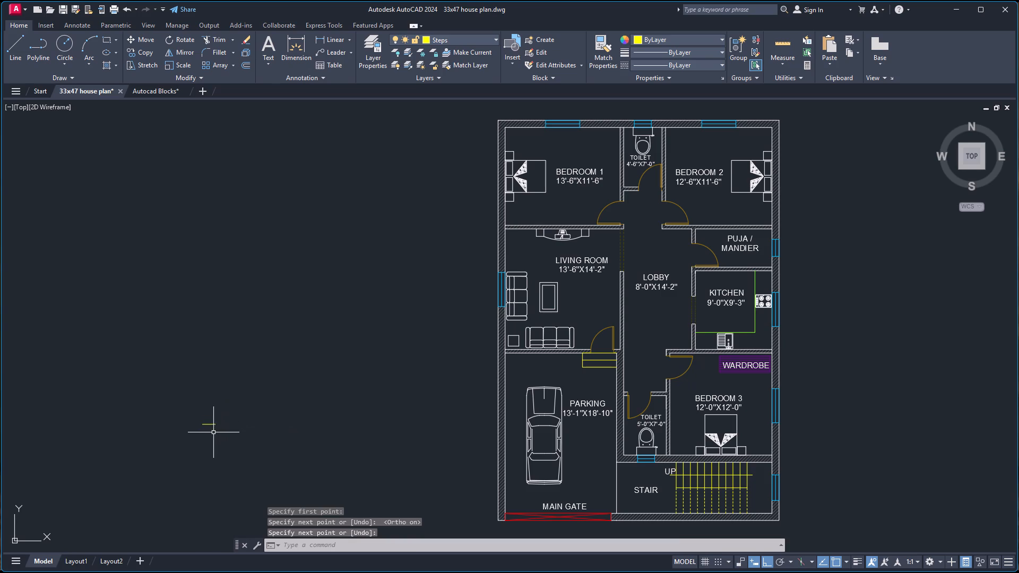
Draw a vertical line about 8" up from the base line's midpoint and join its top to both base ends, forming a triangle.
scroll(212, 432, "up", 4)
key("l")
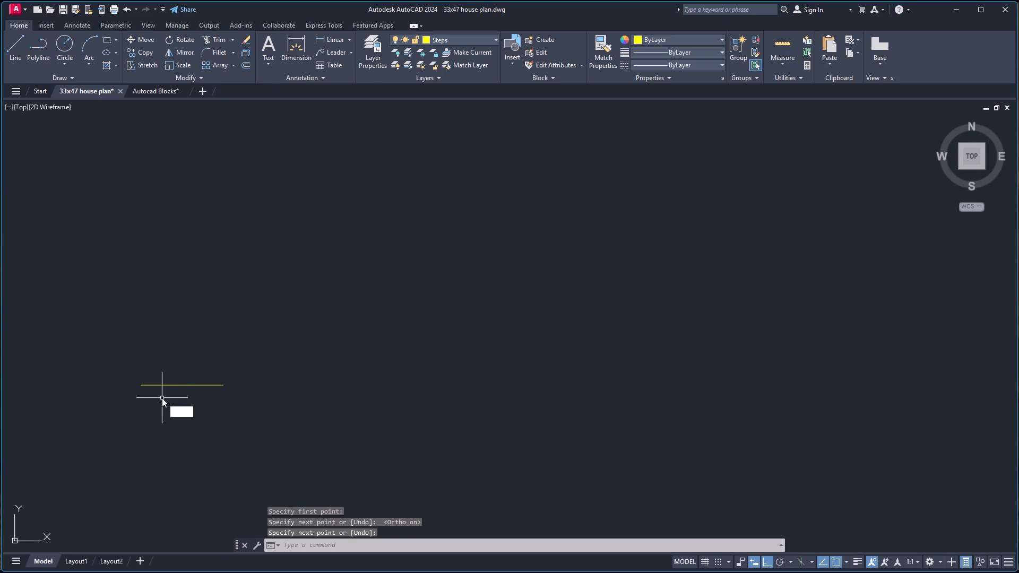
key("Return")
left_click(182, 384)
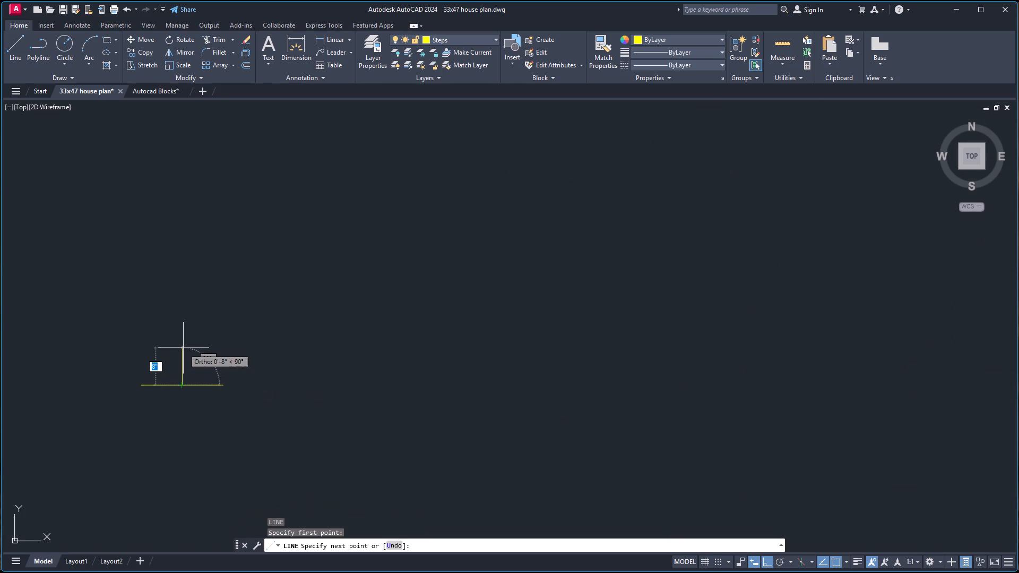
left_click(183, 348)
left_click(226, 386)
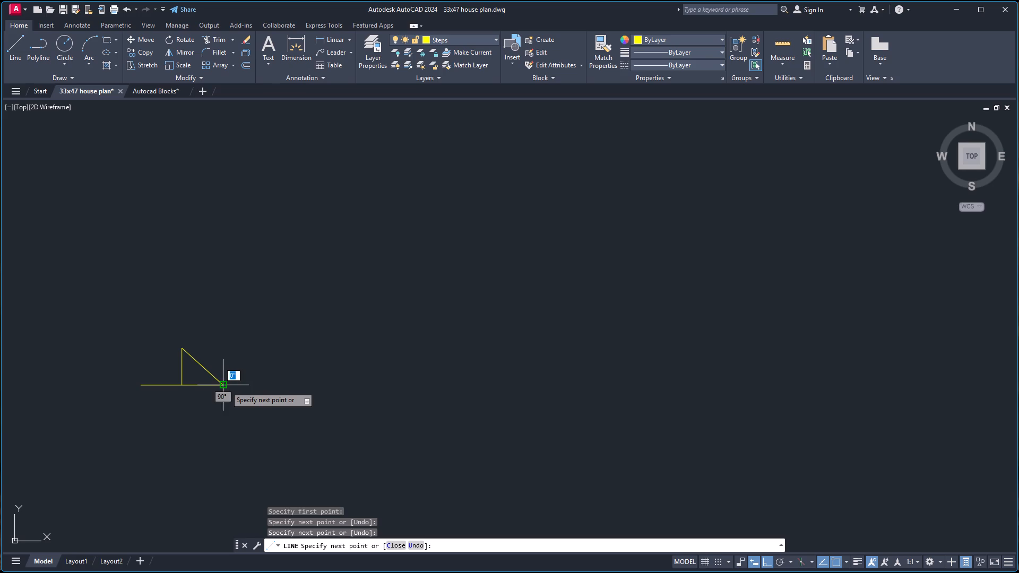
key("space")
key("space")
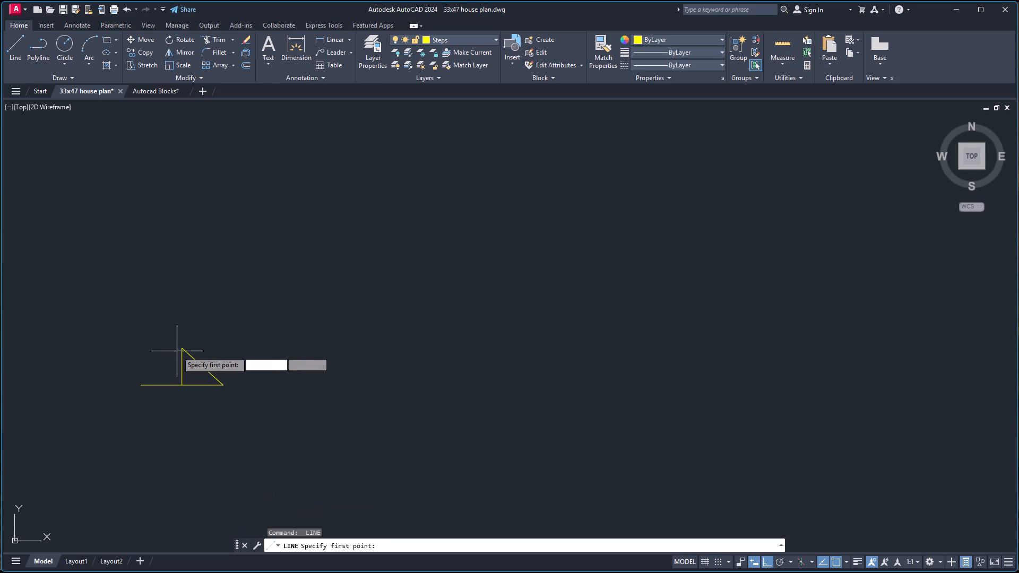
left_click(181, 349)
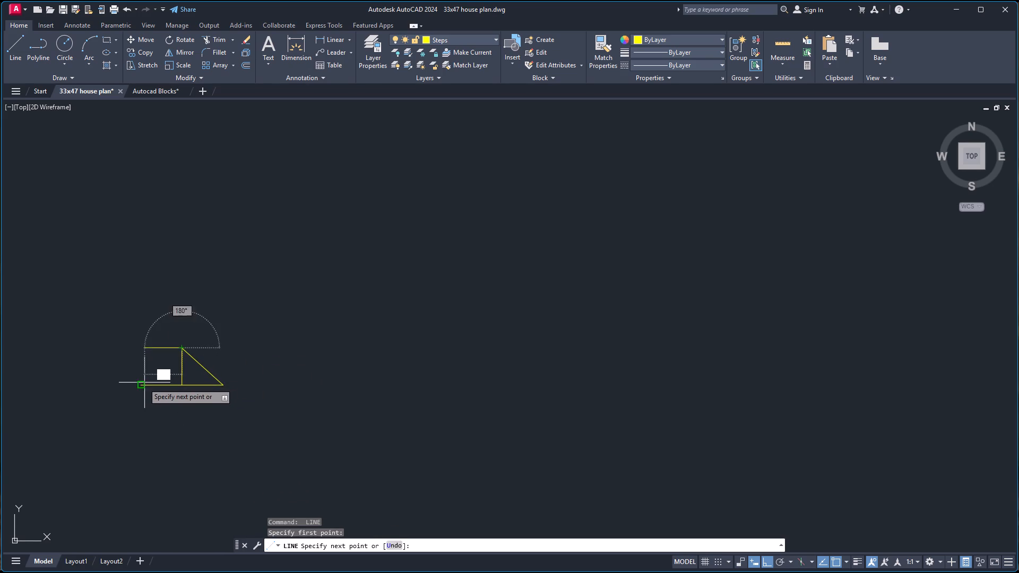
left_click(140, 385)
key("space")
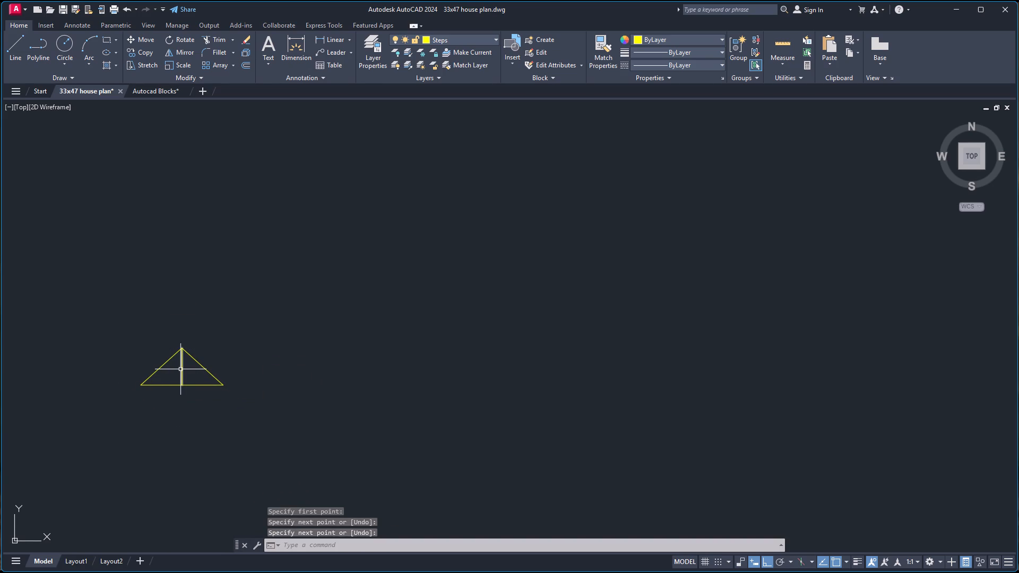
Erase the vertical centre line inside the triangle.
left_click(180, 368)
key("BackSpace")
key("Delete")
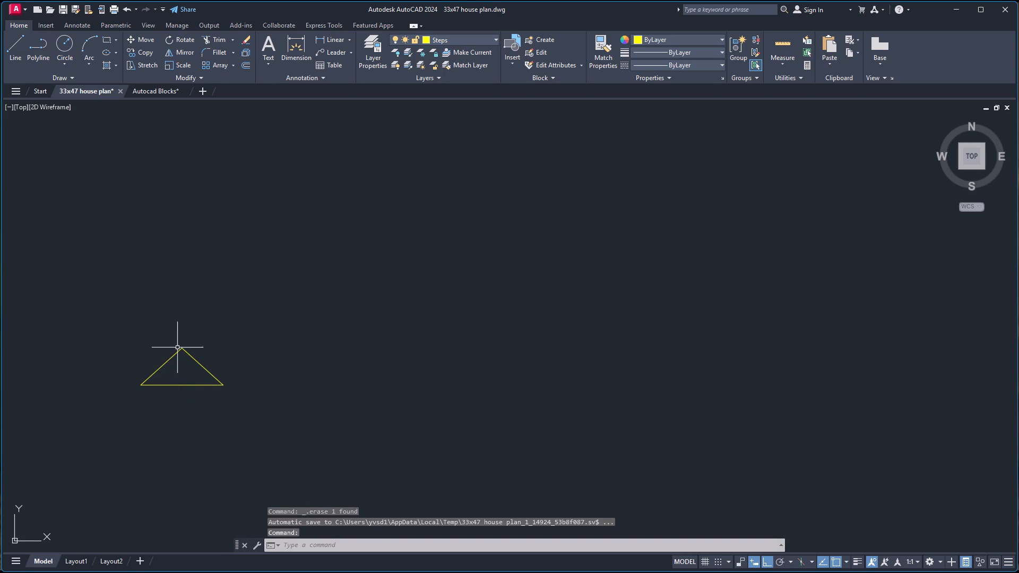
Hatch the inside of the triangle with the SOLID pattern.
key("h")
key("Return")
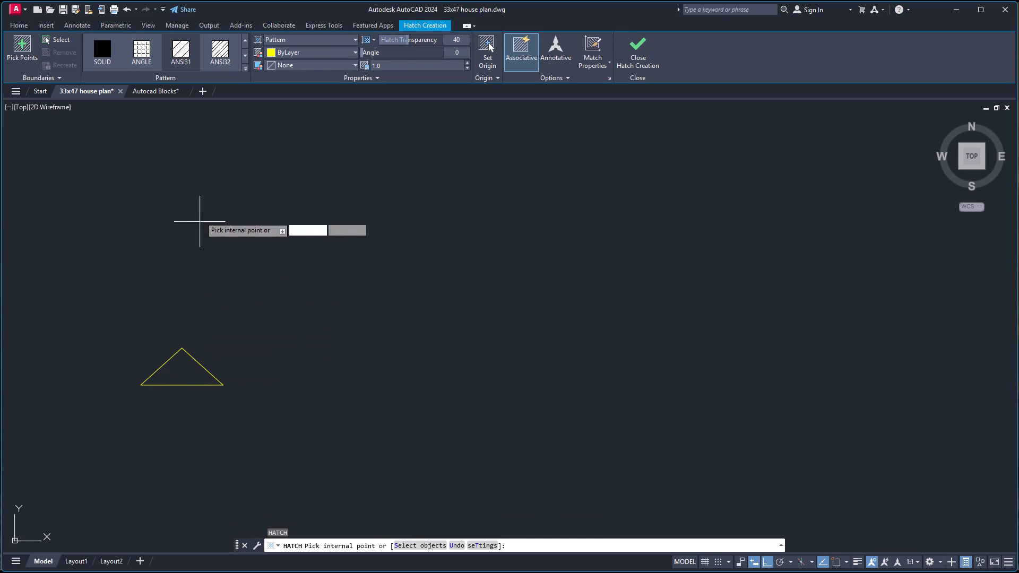
left_click(105, 60)
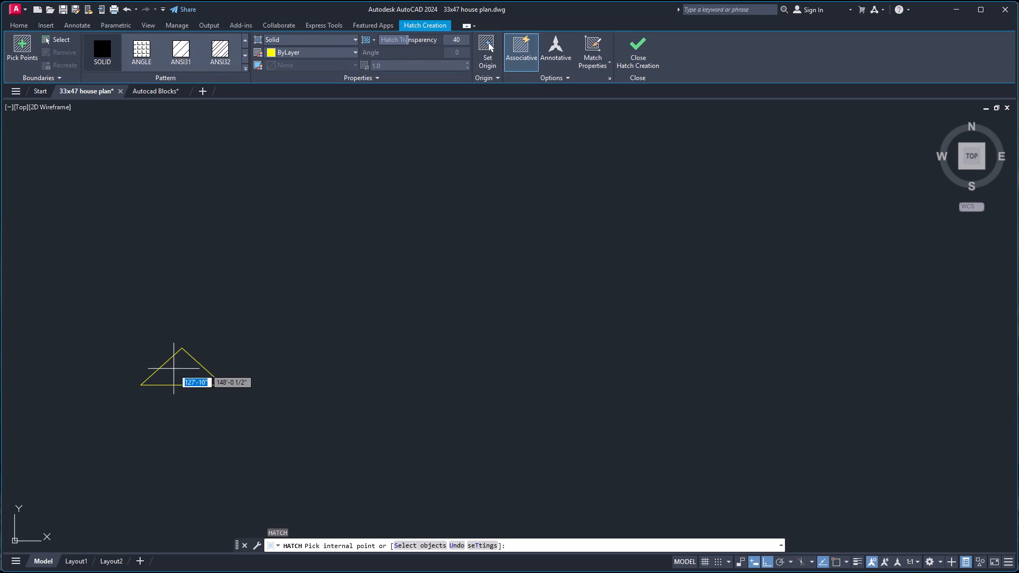
left_click(174, 369)
key("Escape")
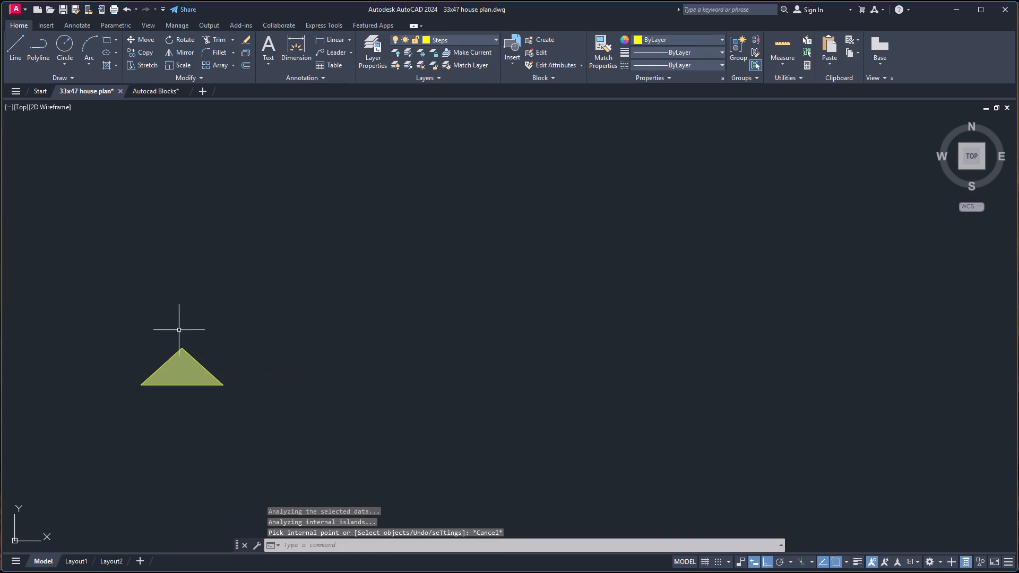
Group the triangle's three lines and its solid hatch into one object.
left_click(124, 304)
left_click(243, 430)
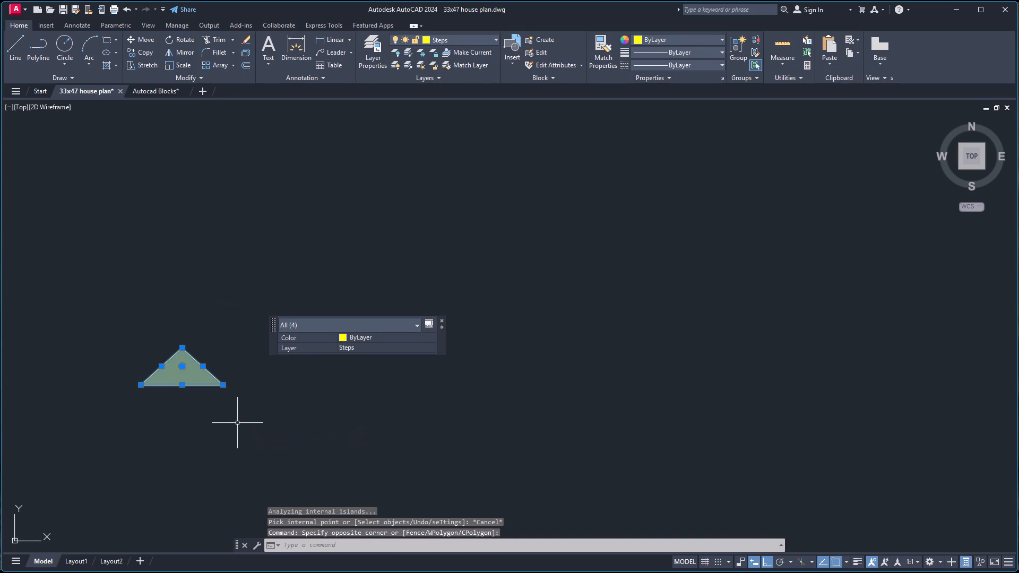
key("g")
key("Return")
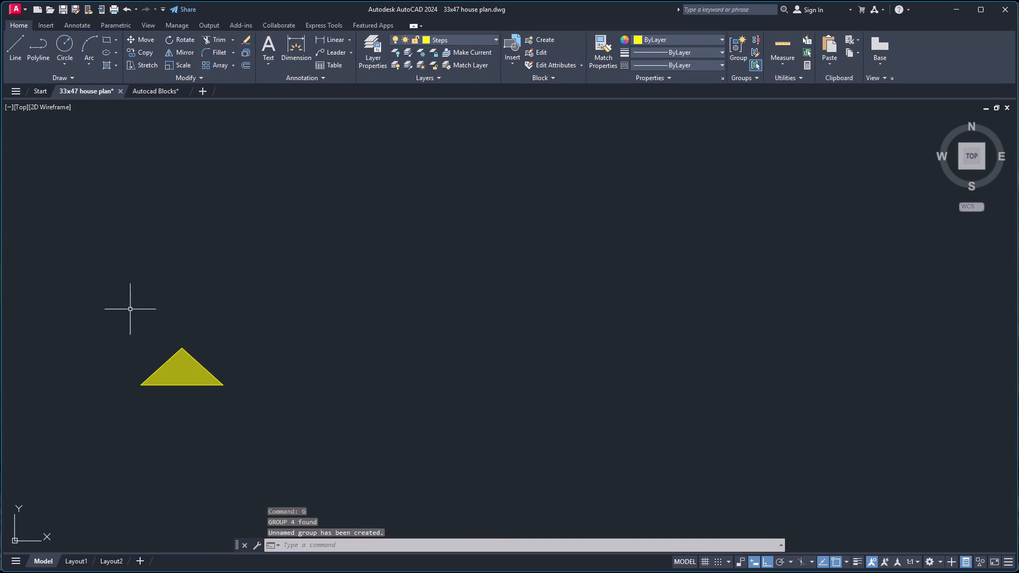
Rotate the grouped arrowhead 90° clockwise about the midpoint of its base.
left_click(113, 300)
left_click(258, 413)
key("r")
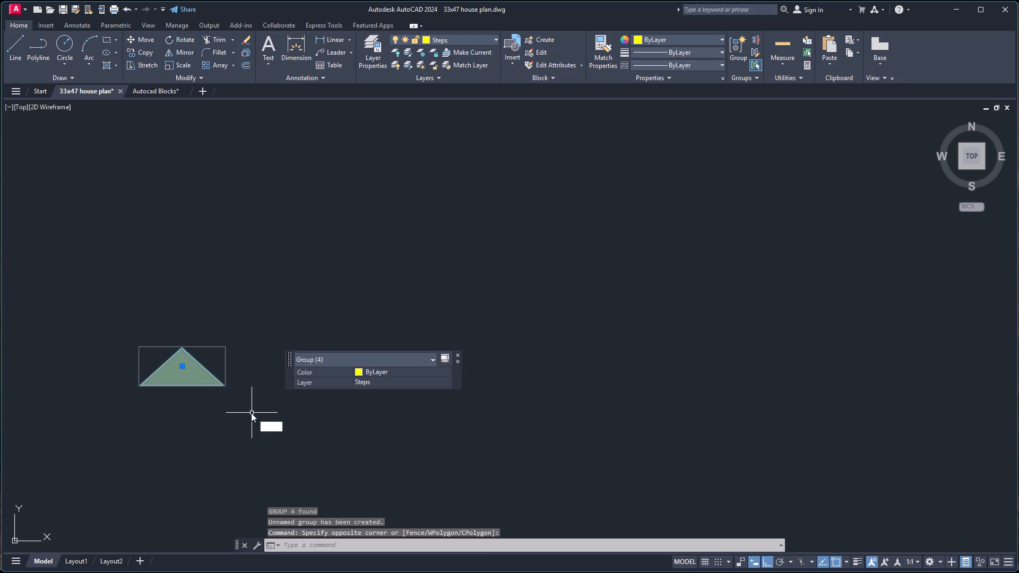
key("o")
key("Return")
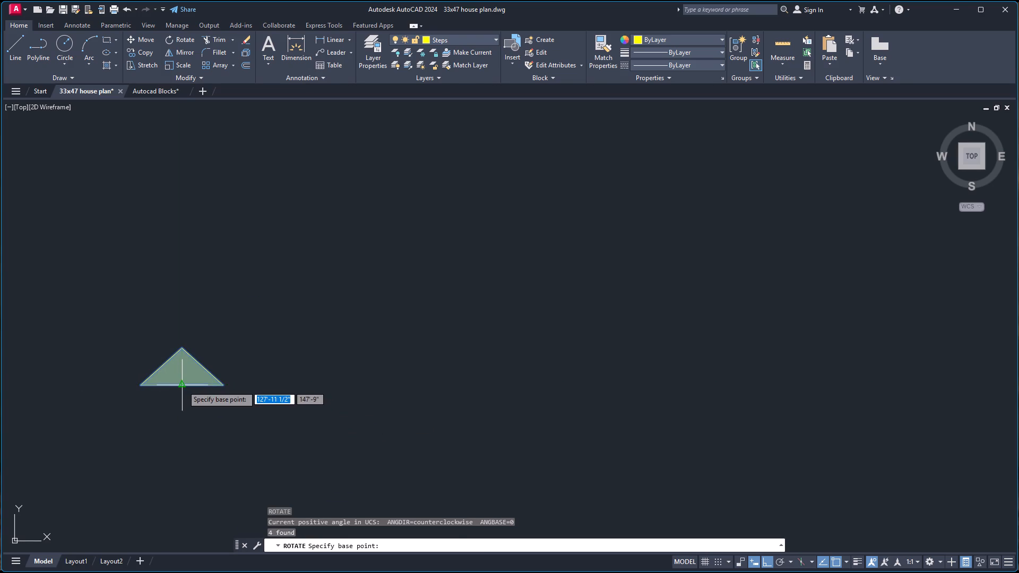
left_click(183, 386)
left_click(207, 497)
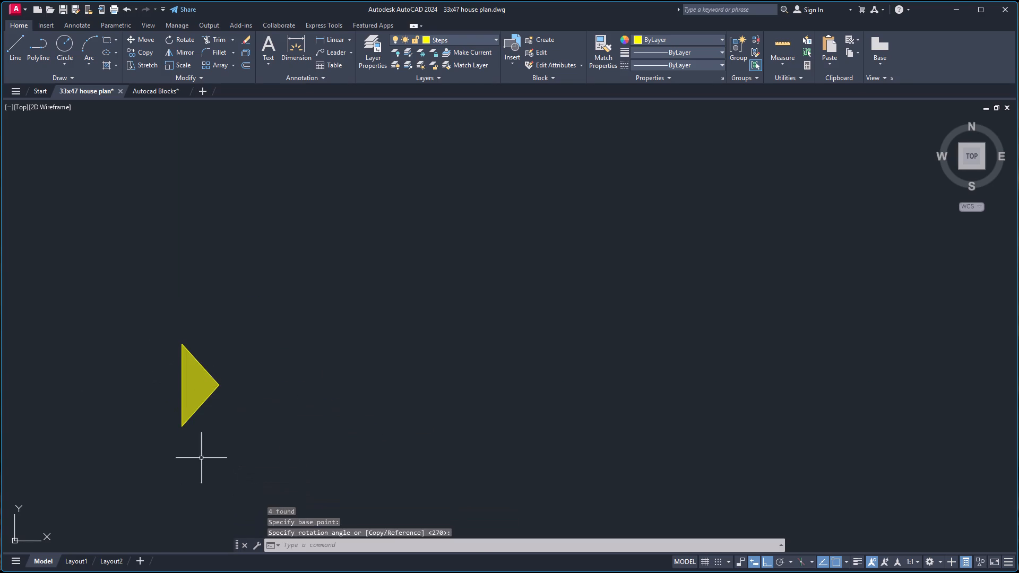
Move the arrowhead group by its base midpoint onto the stair line's end beyond the last tread.
left_click(183, 387)
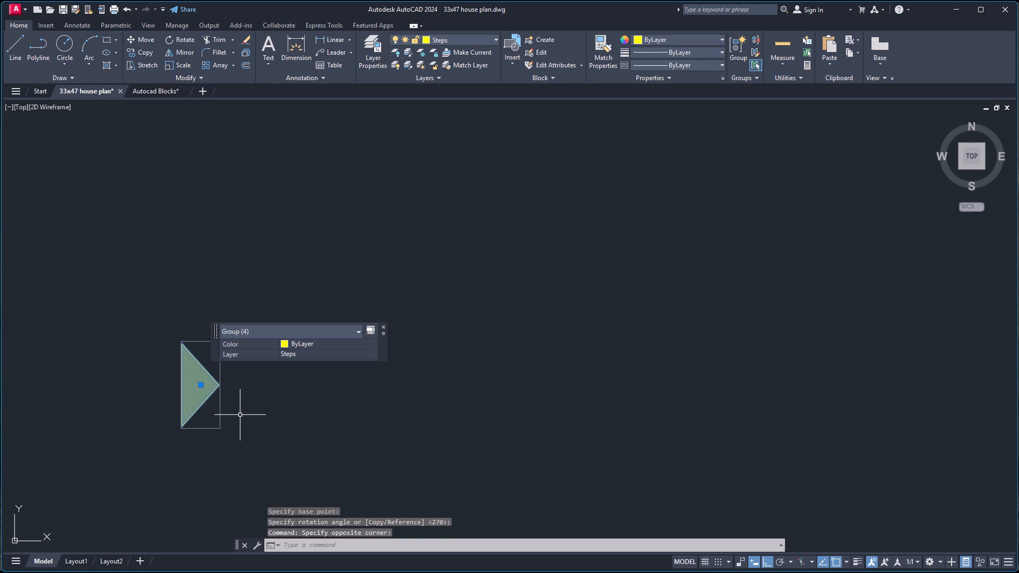
key("c")
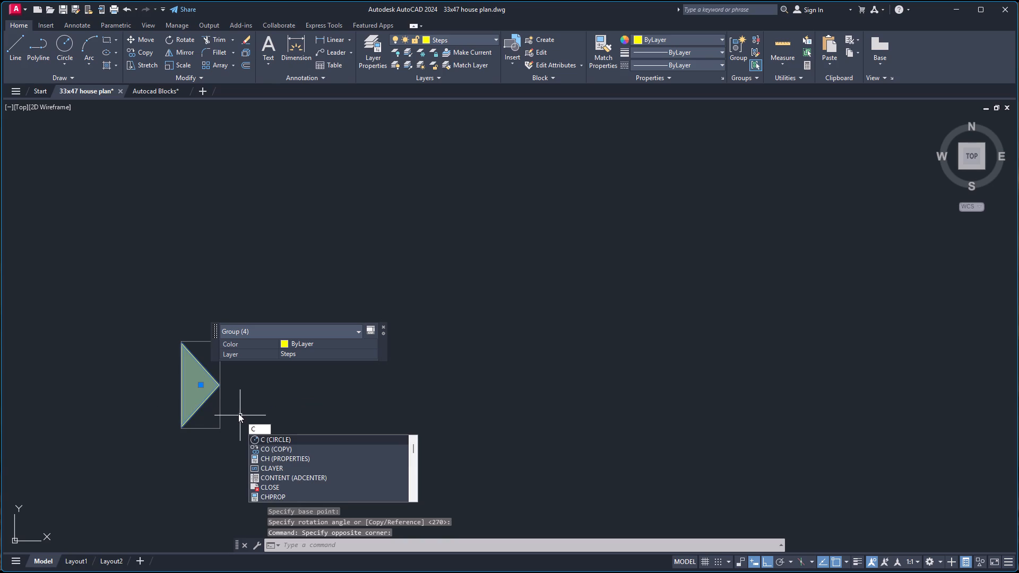
key("BackSpace")
key("m")
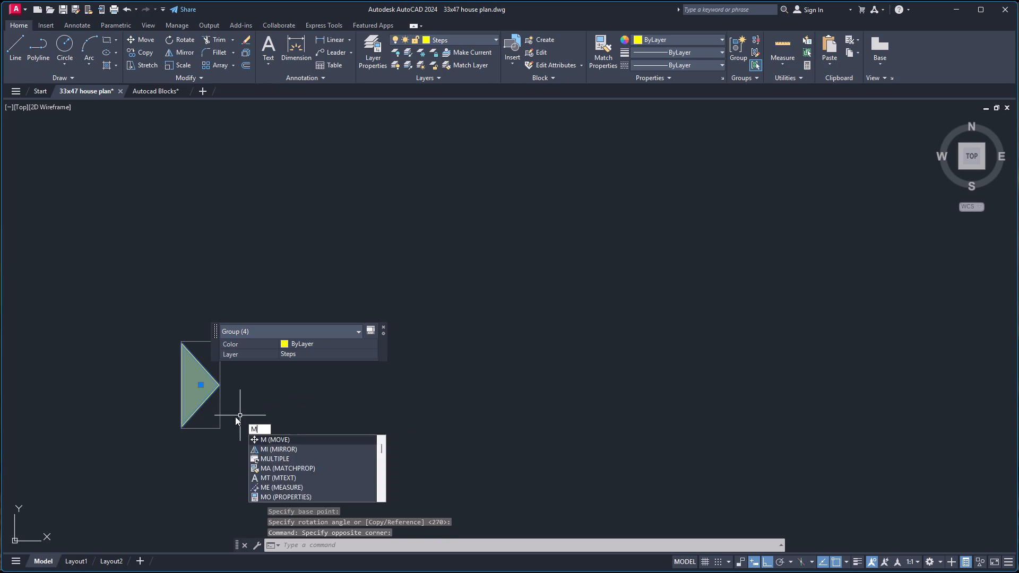
key("Return")
left_click(178, 385)
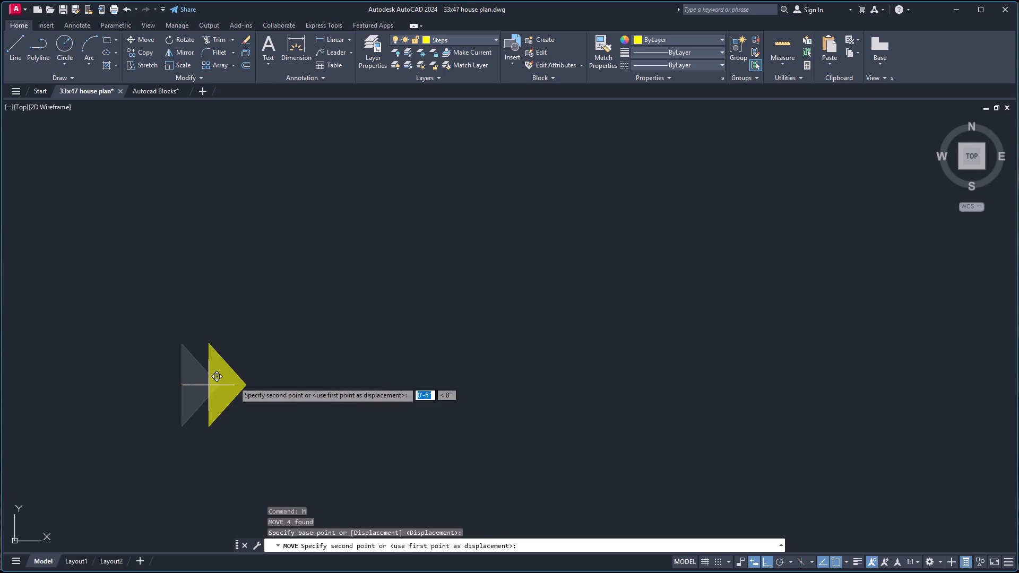
scroll(337, 363, "down", 5)
scroll(679, 393, "up", 3)
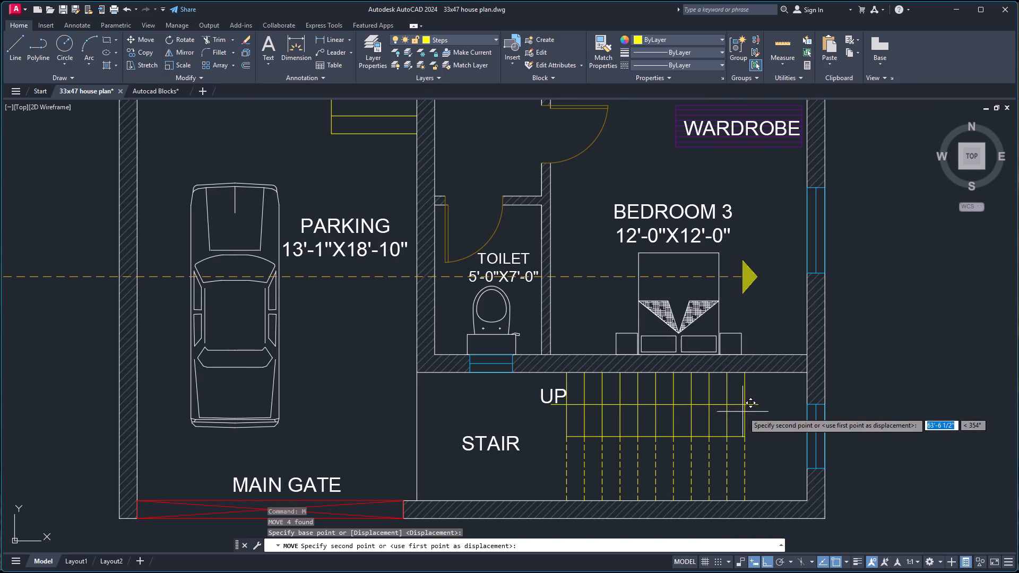
scroll(763, 403, "up", 3)
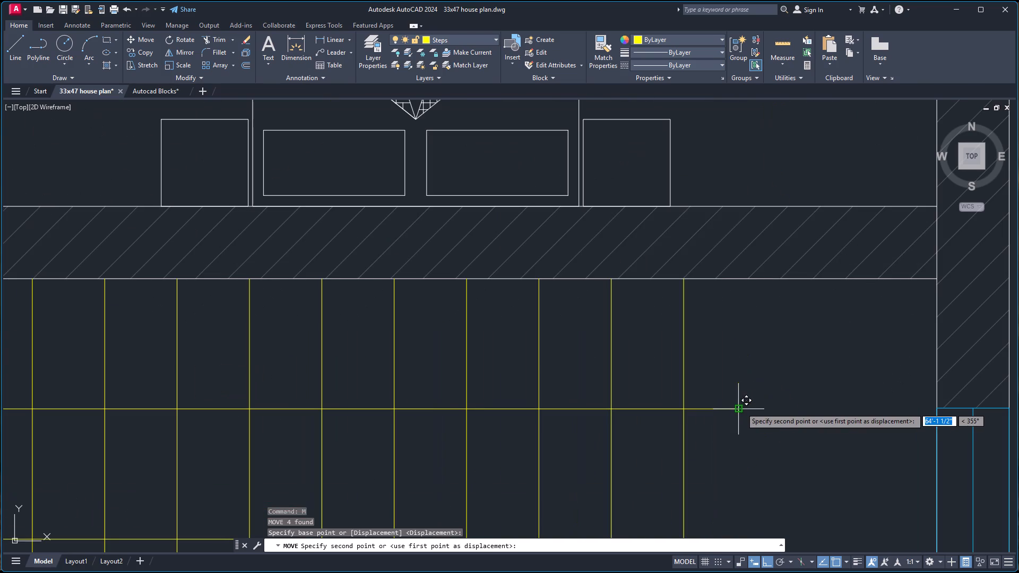
left_click(740, 407)
scroll(774, 338, "down", 3)
scroll(701, 358, "down", 2)
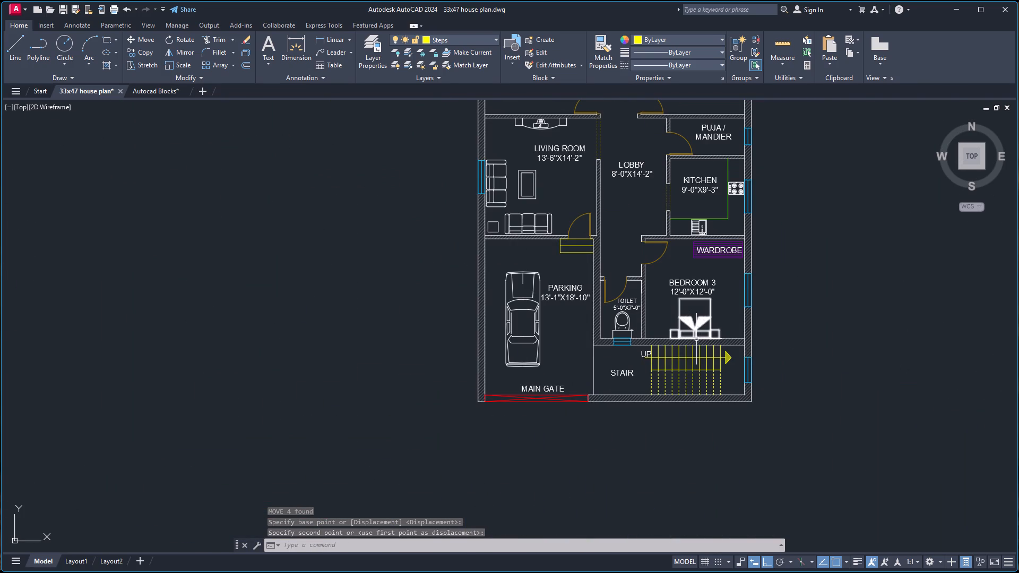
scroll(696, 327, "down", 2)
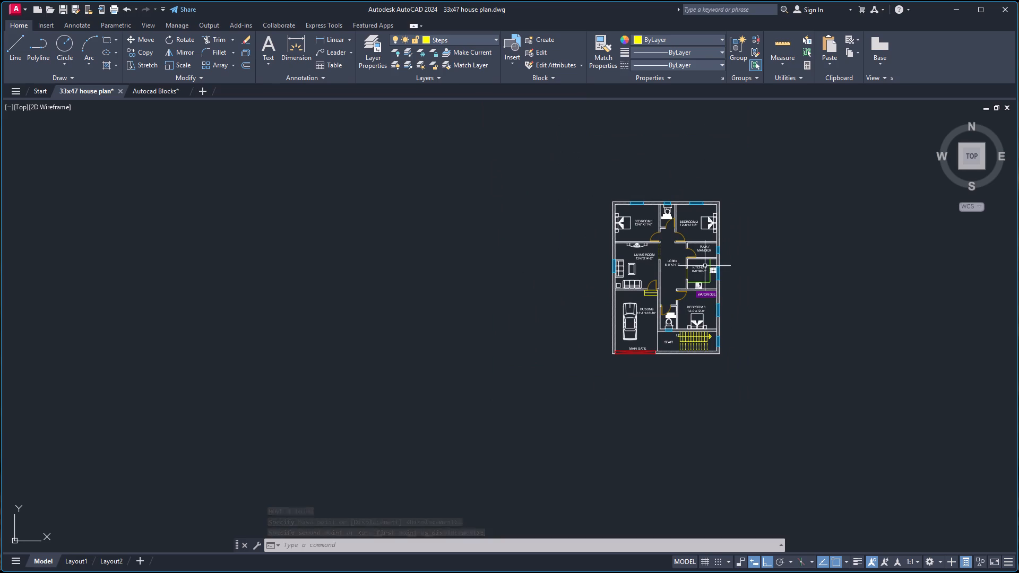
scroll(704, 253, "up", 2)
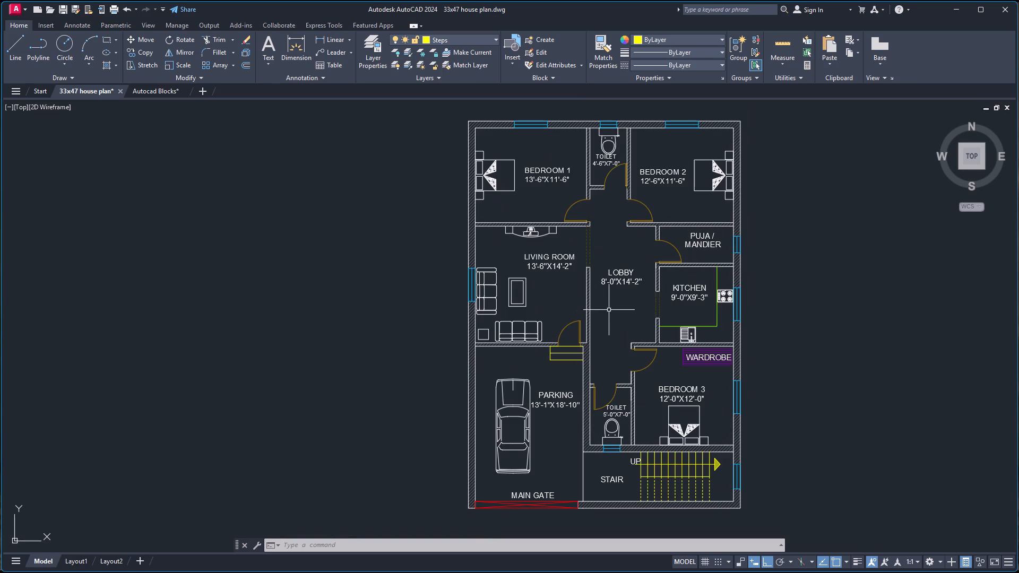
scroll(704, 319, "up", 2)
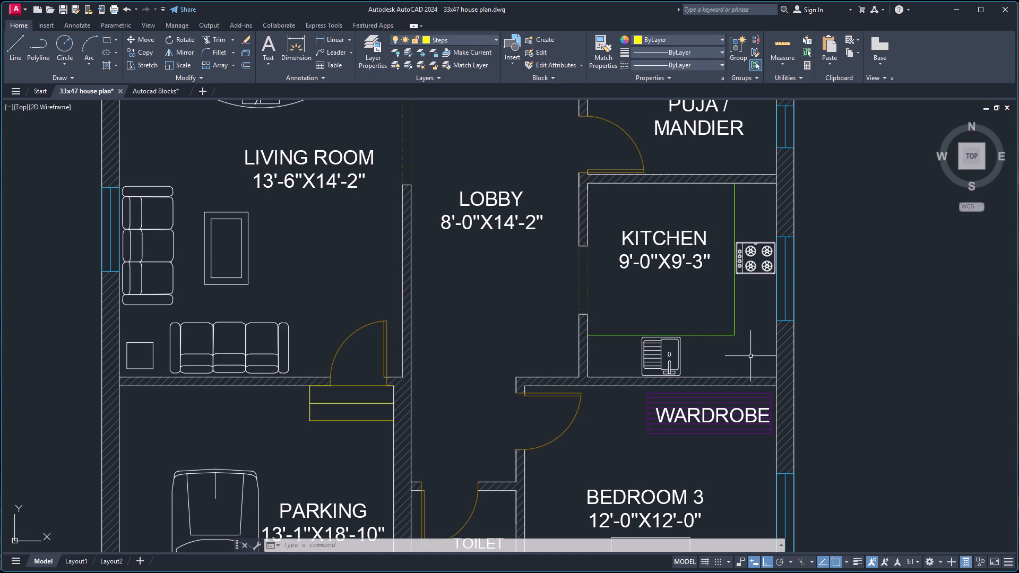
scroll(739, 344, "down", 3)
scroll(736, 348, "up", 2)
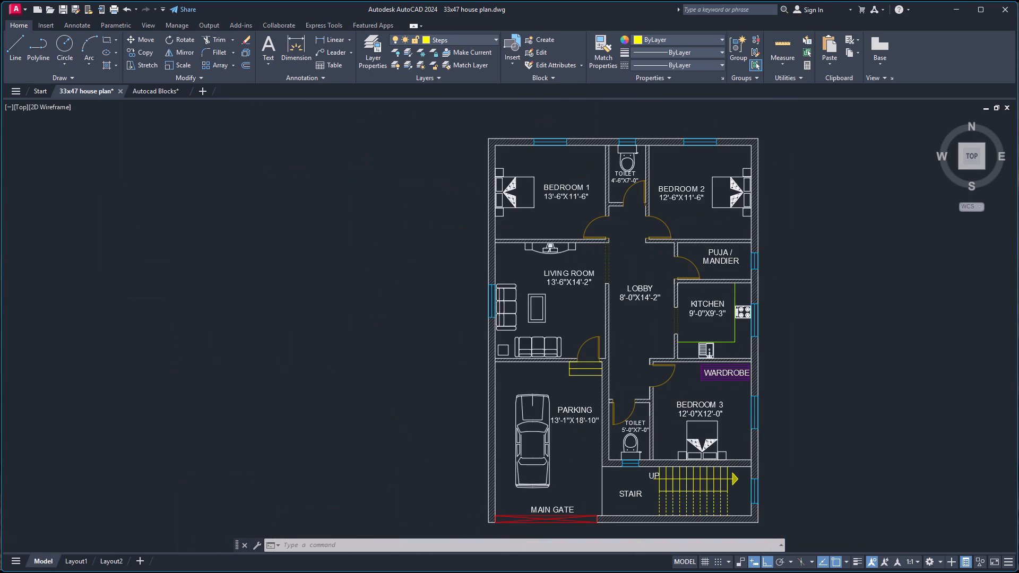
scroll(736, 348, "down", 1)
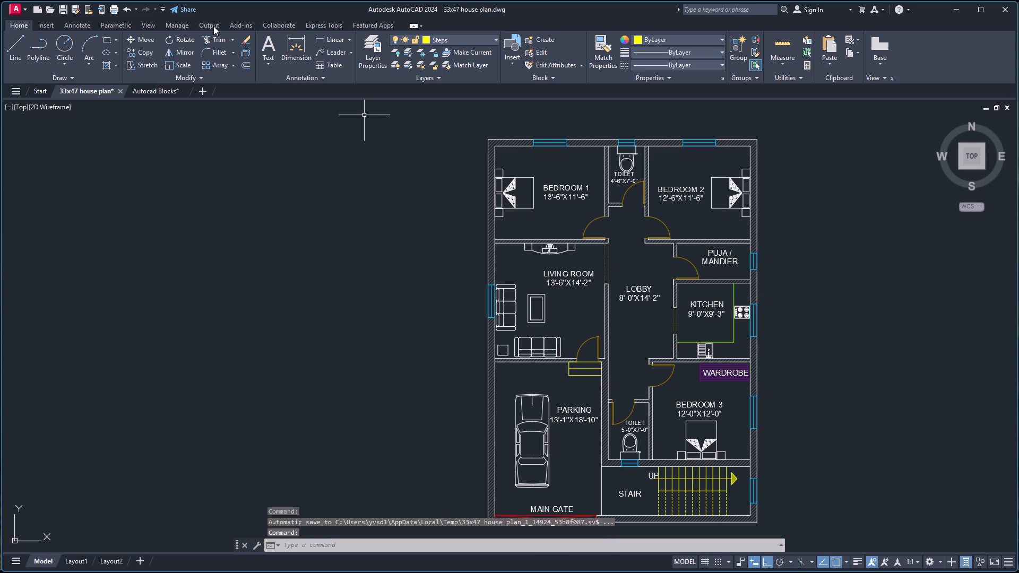
Start the Single Line text command and set the dimension layer override to layer 0.
left_click(66, 29)
left_click(30, 60)
left_click(30, 103)
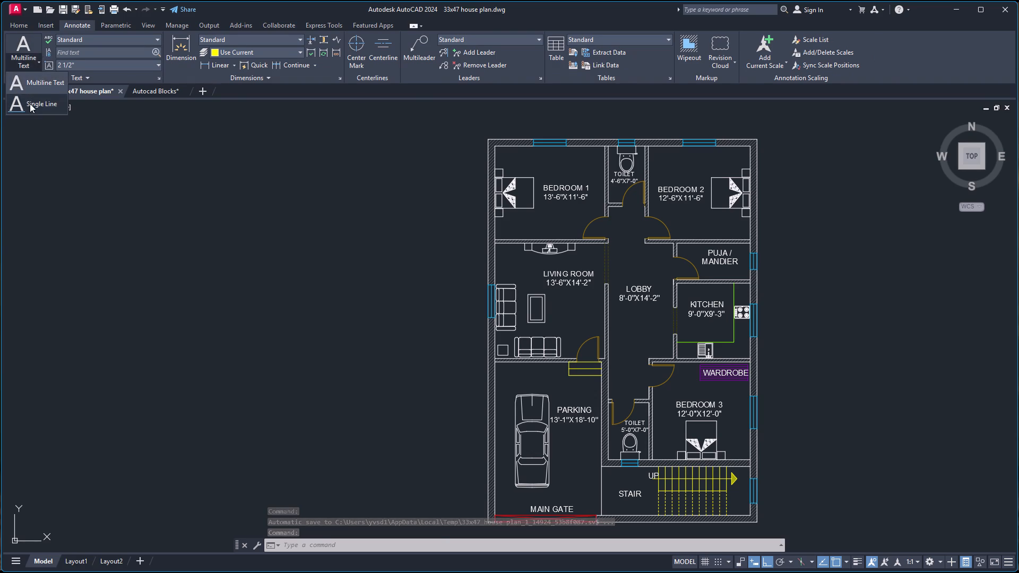
left_click(258, 50)
left_click(244, 83)
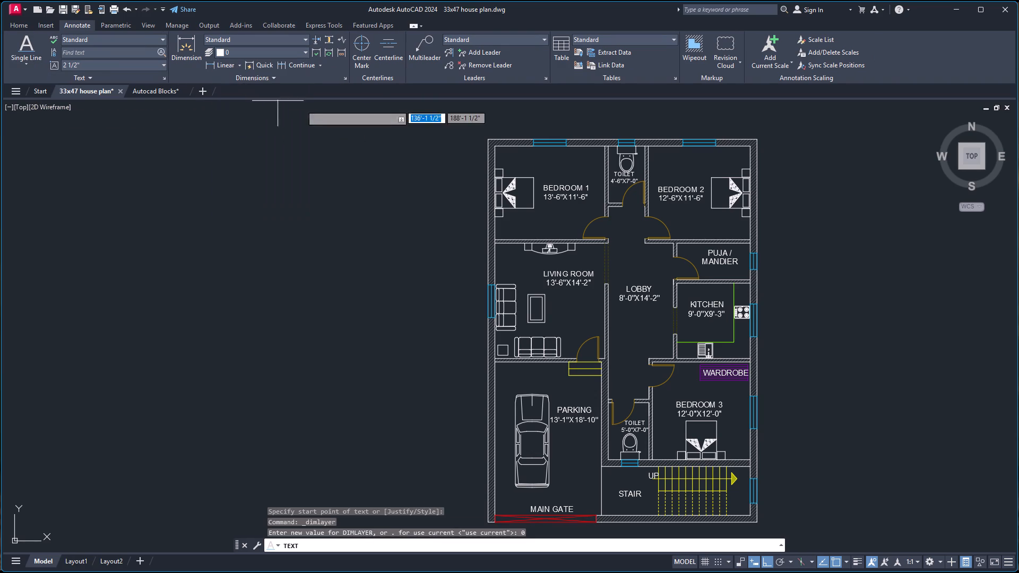
Begin a title above the plan's upper-left corner, text height 8" and rotation 0, reading "33X47 (1551 sq ft)".
scroll(531, 197, "down", 2)
scroll(545, 169, "up", 1)
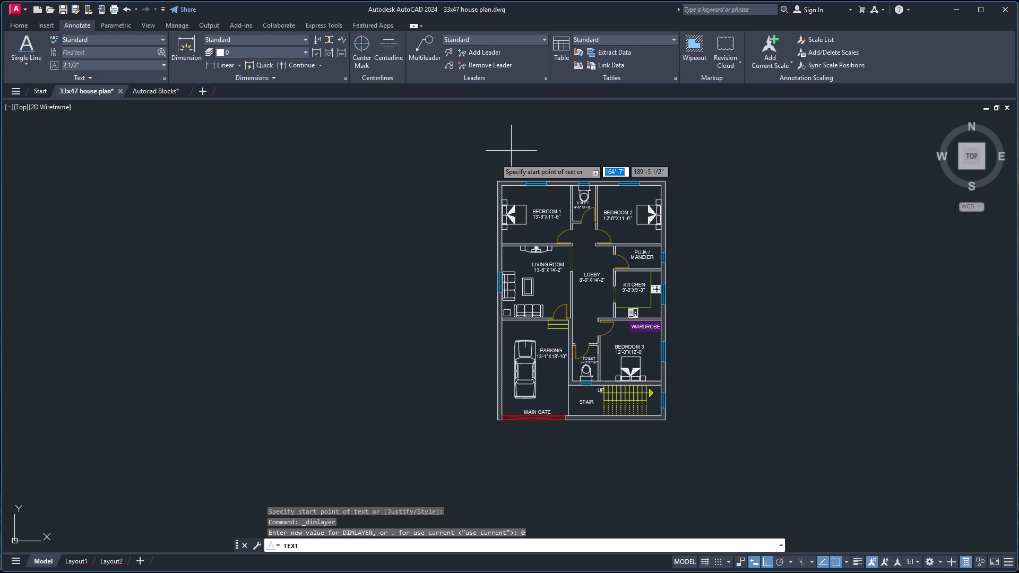
scroll(486, 161, "up", 2)
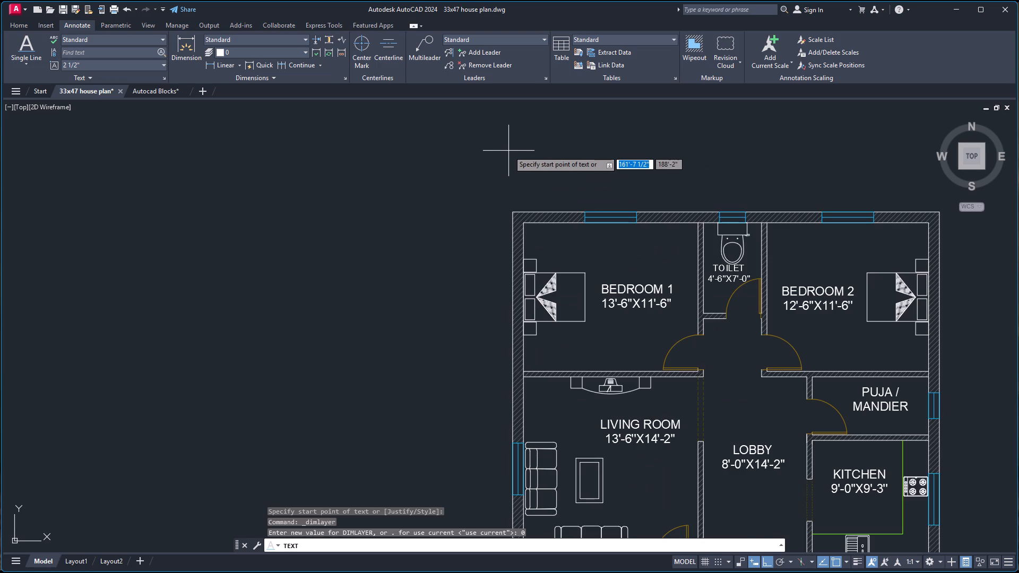
left_click(508, 157)
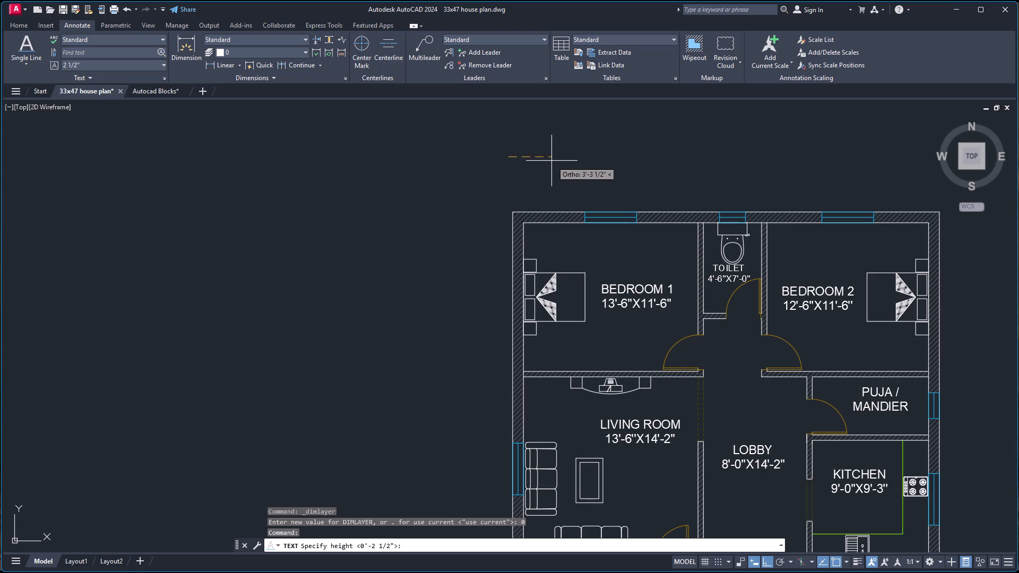
key("8")
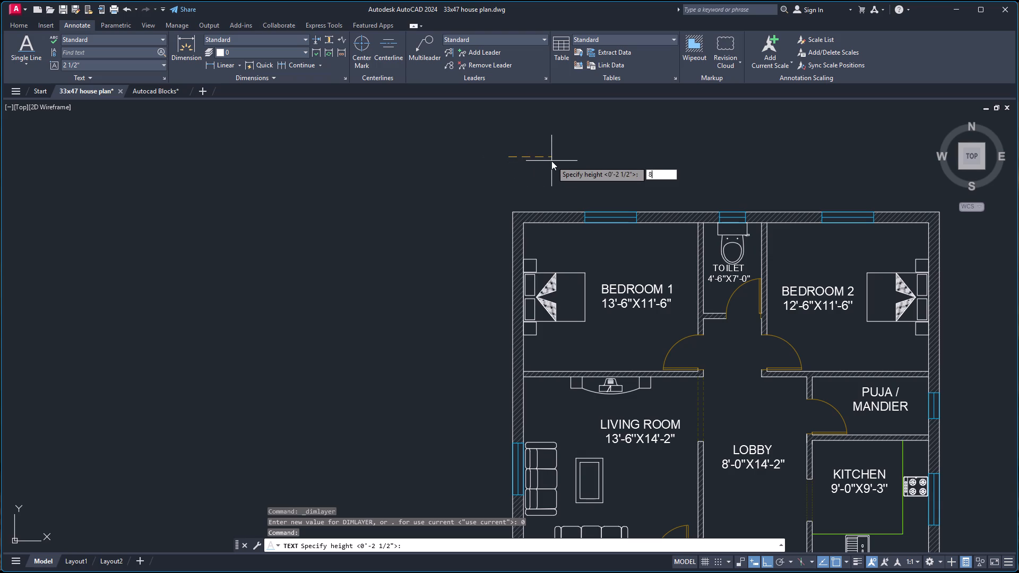
key("Return")
key("Return")
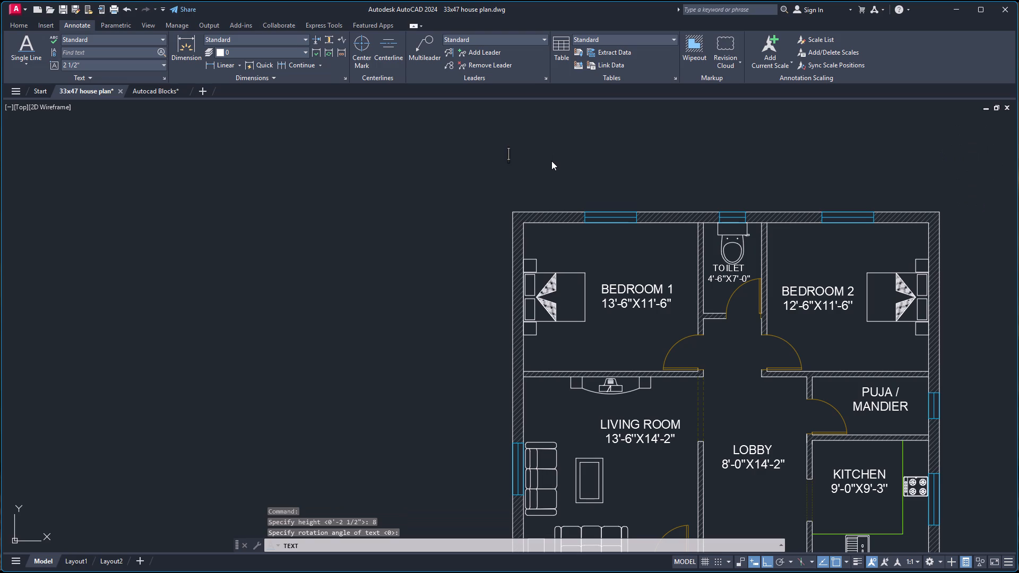
type("33")
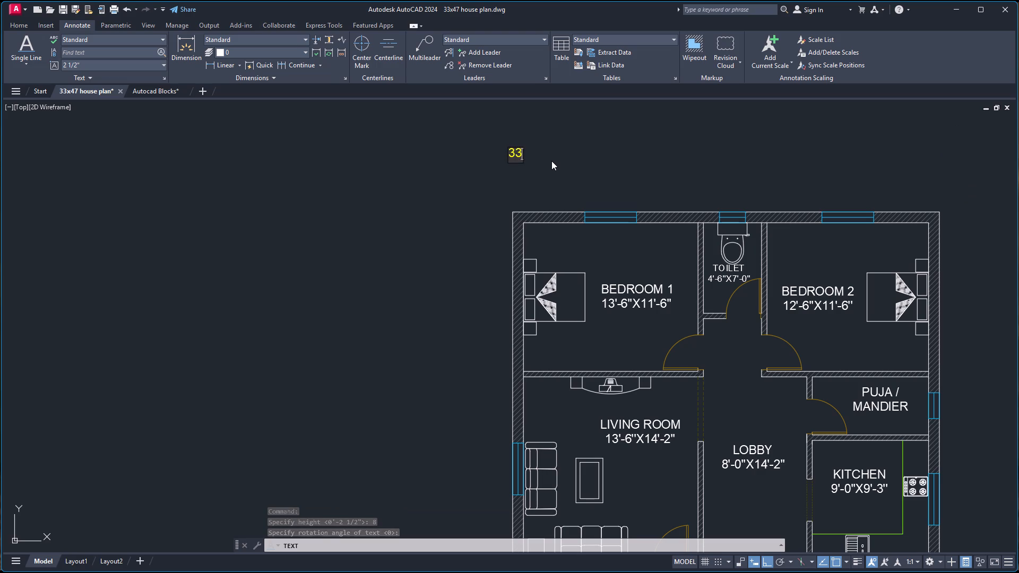
type("X47")
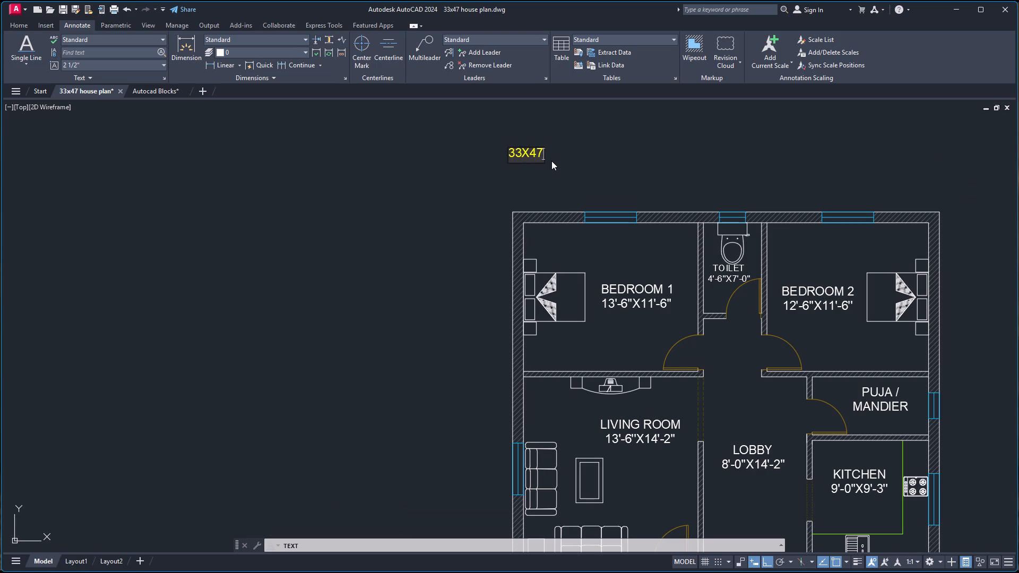
key("space")
type("()")
key("Left")
type("115")
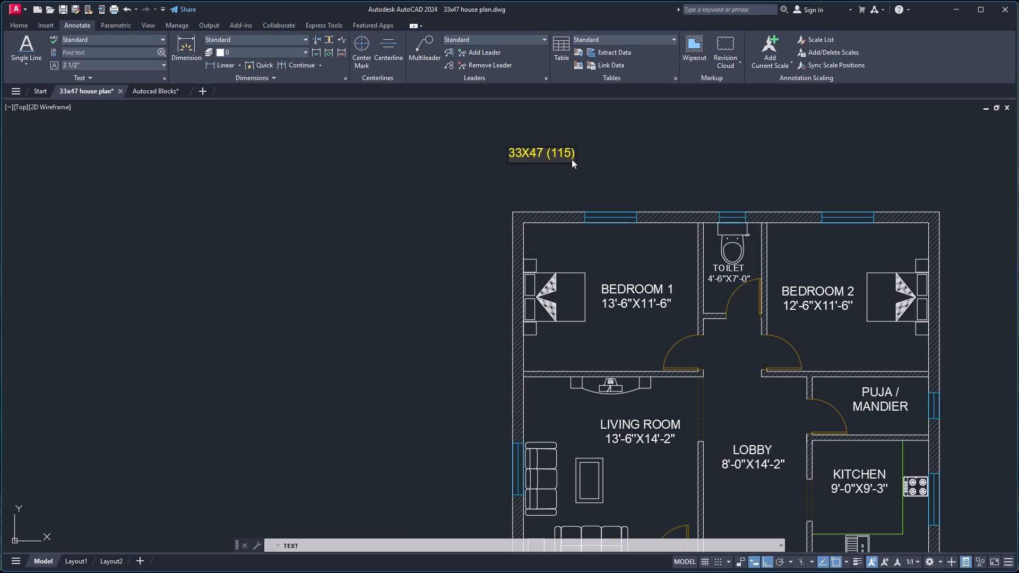
key("BackSpace")
key("BackSpace")
type("551")
key("space")
type("S")
key("BackSpace")
type("sq ft")
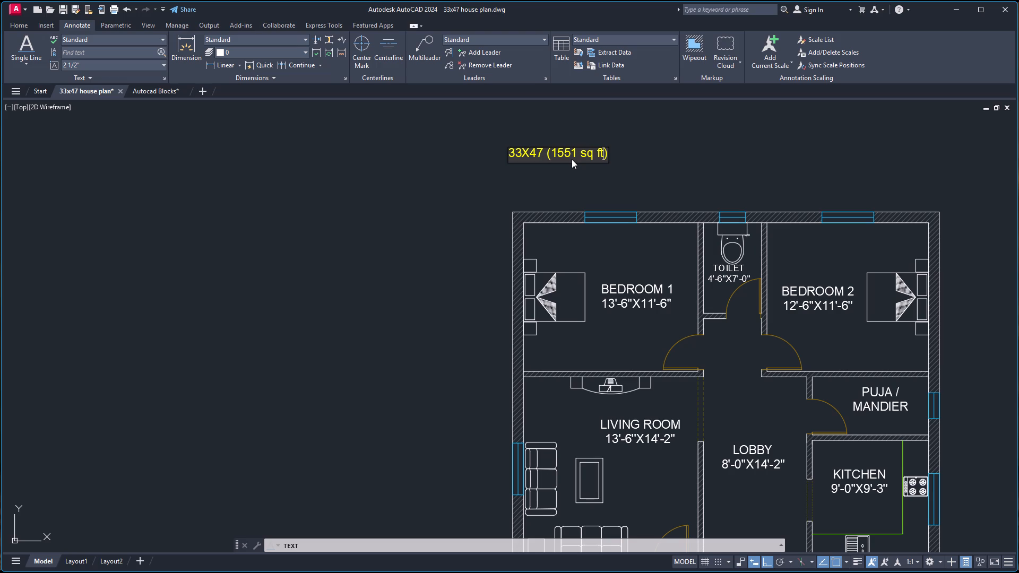
key("Right")
key("Right")
Complete the title line with "House Plan - South Face" after the area and end the text command.
key("space")
type("House")
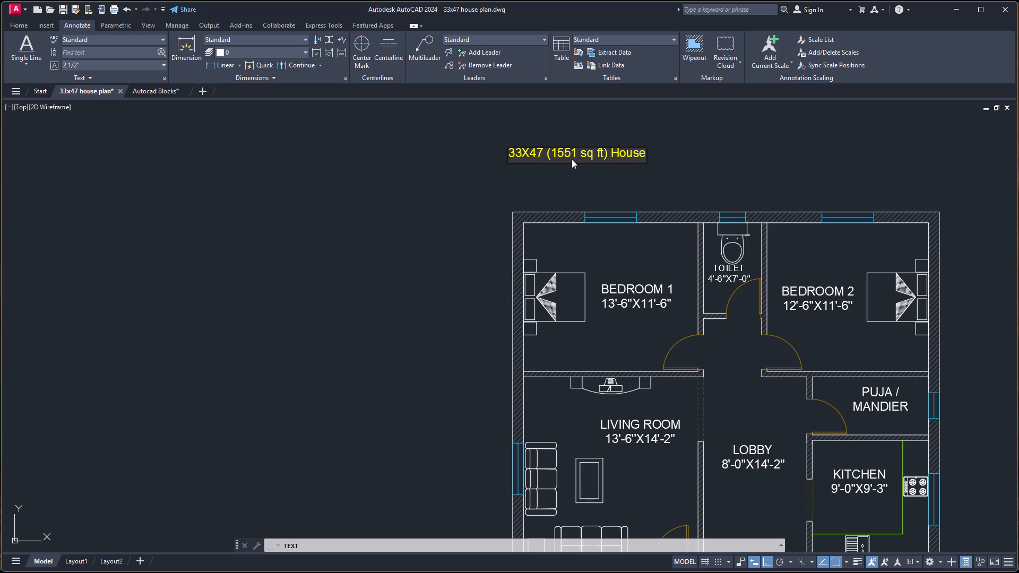
key("space")
type("Plan")
key("space")
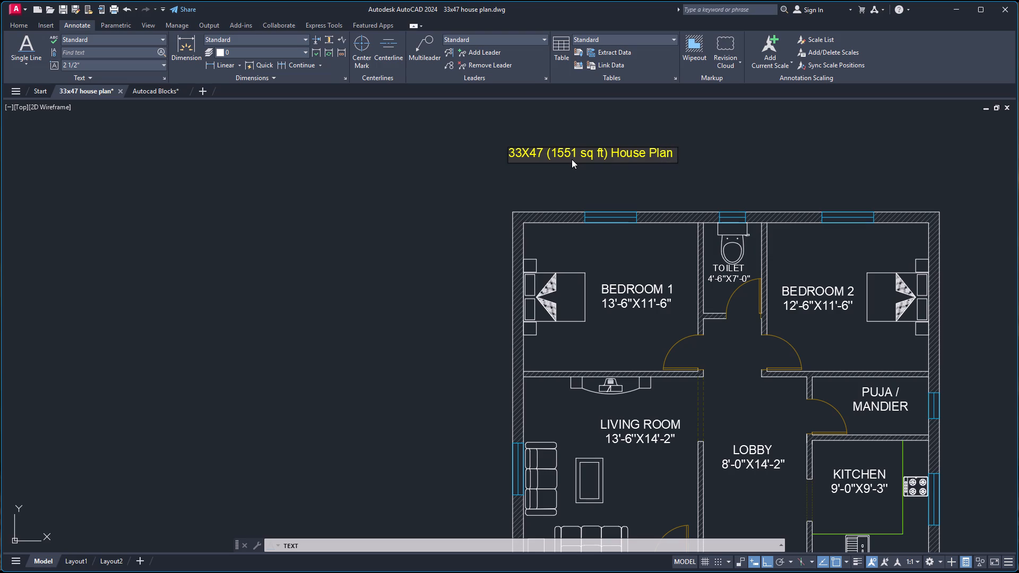
type("-")
key("space")
key("shift+s")
type("outh")
key("space")
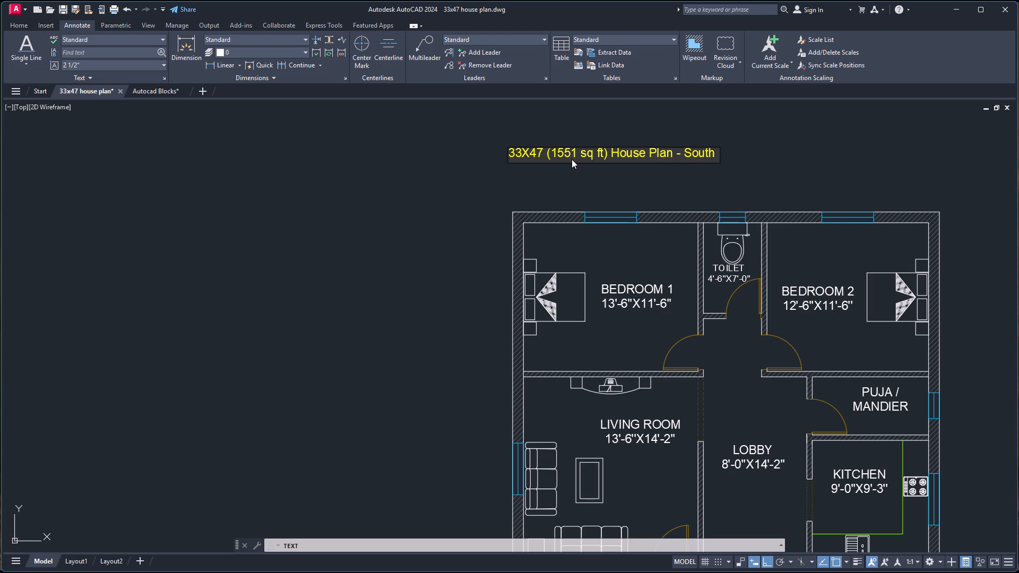
type("Facing")
key("space")
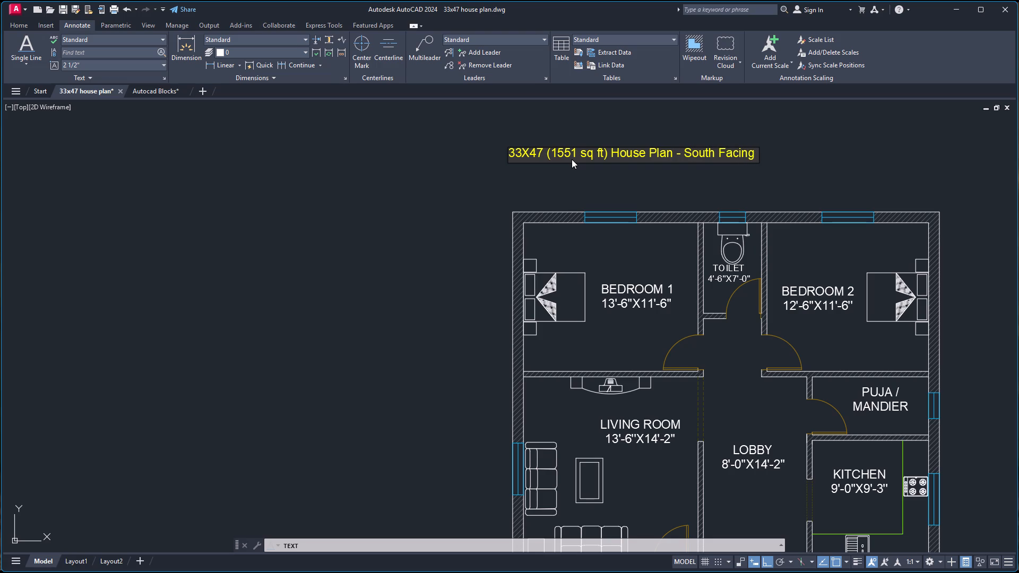
key("BackSpace")
key("BackSpace")
key("BackSpace")
key("BackSpace")
type("e")
key("space")
type("-m")
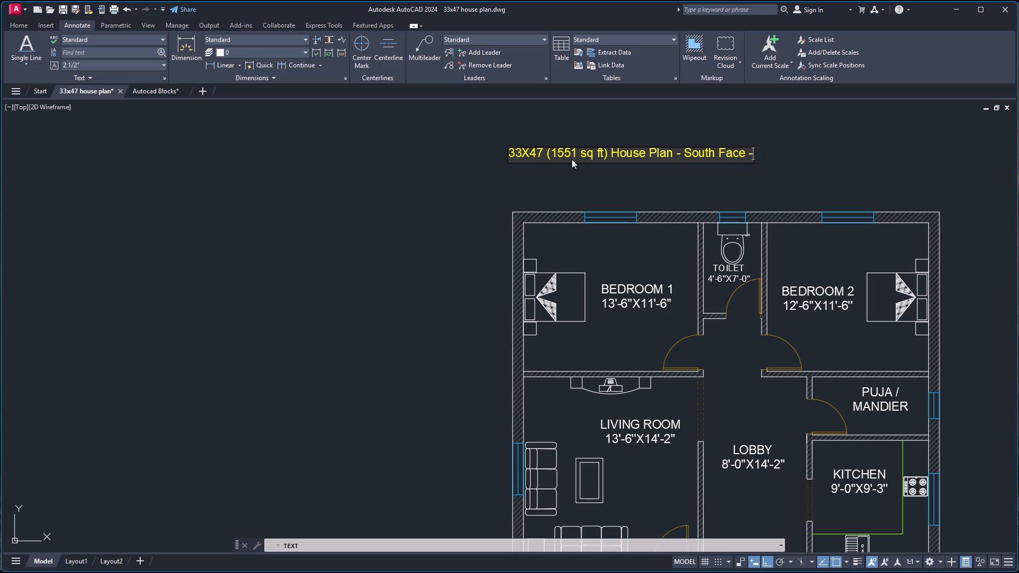
key("BackSpace")
key("BackSpace")
key("BackSpace")
left_click(805, 146)
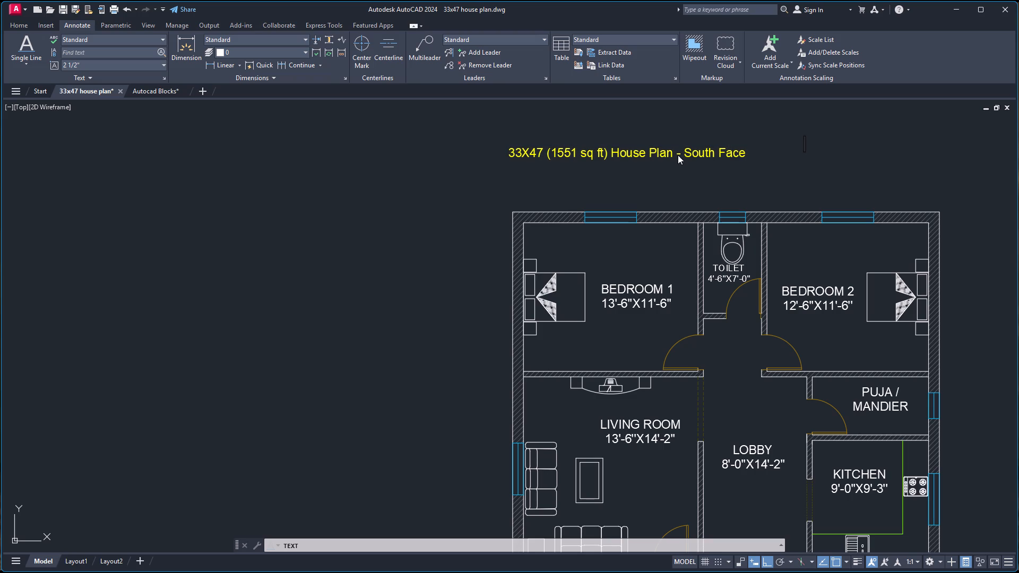
key("Escape")
Change the title text's layer from Steps to layer 0 and deselect it.
left_click(648, 153)
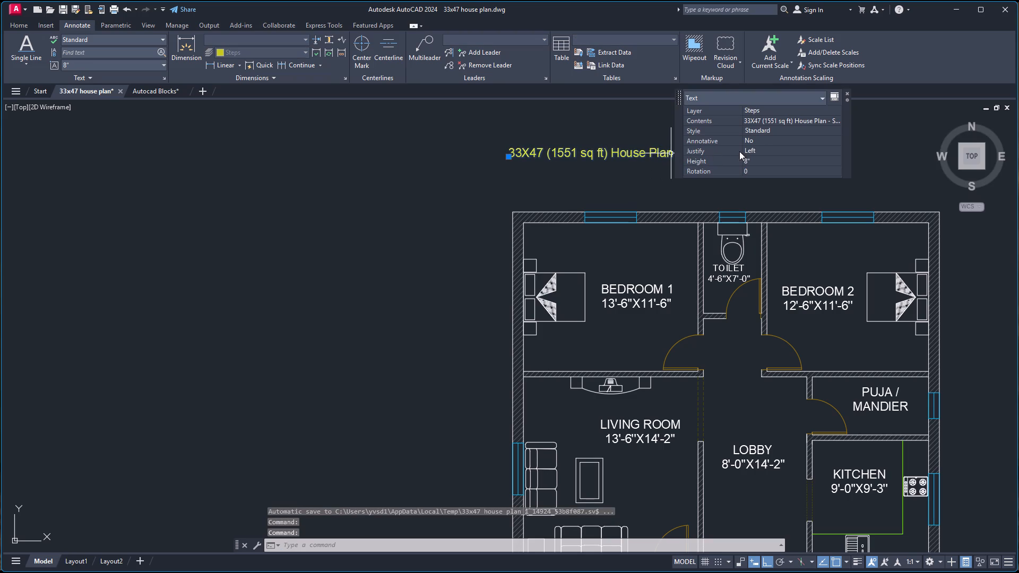
double_click(764, 112)
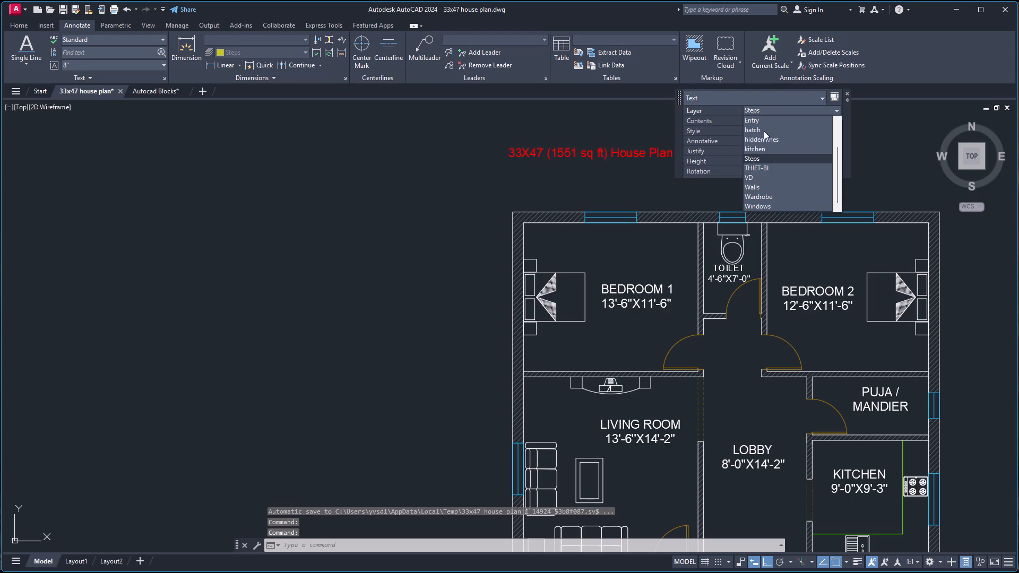
scroll(771, 174, "up", 10)
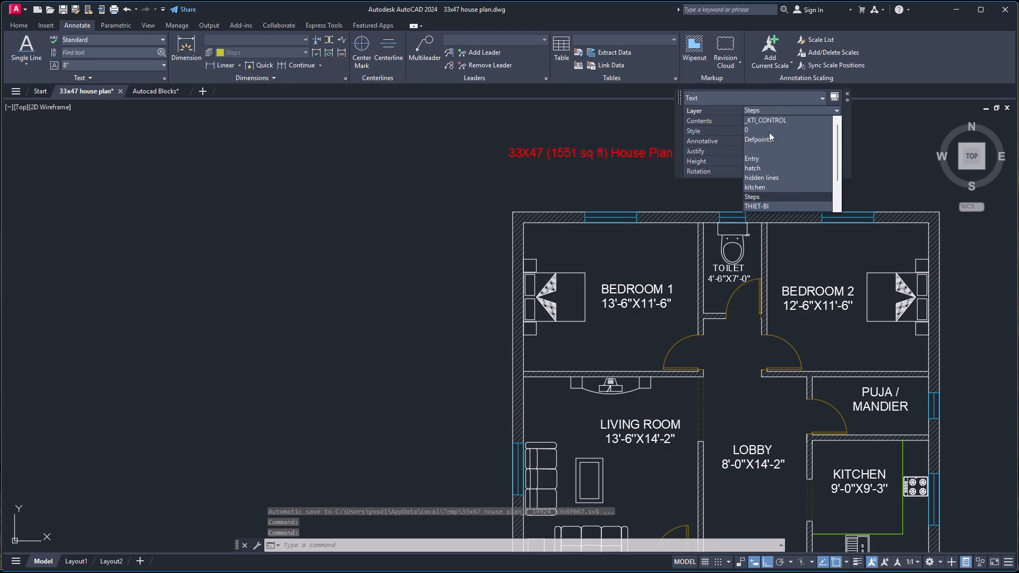
left_click(761, 131)
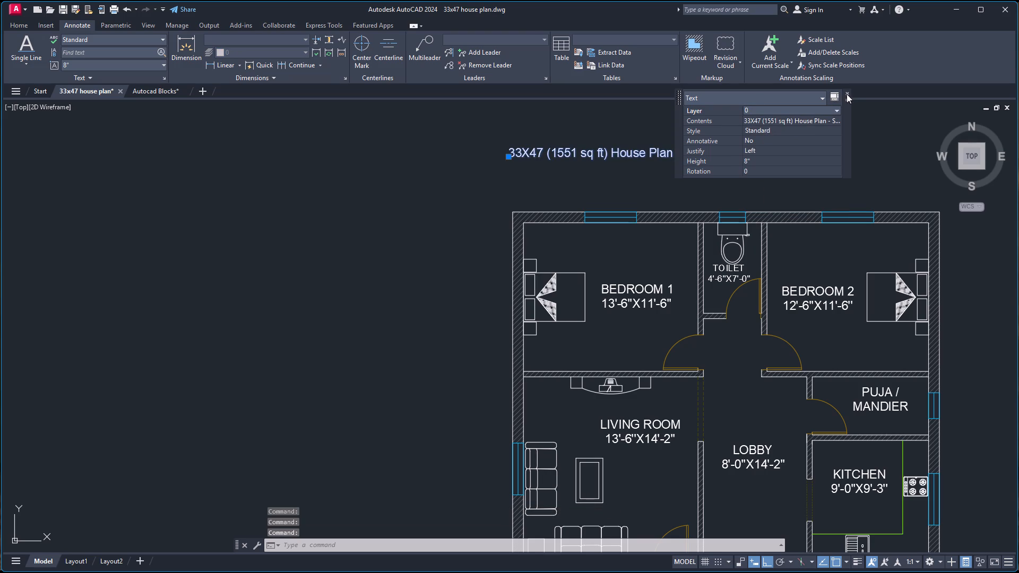
left_click(847, 94)
key("Escape")
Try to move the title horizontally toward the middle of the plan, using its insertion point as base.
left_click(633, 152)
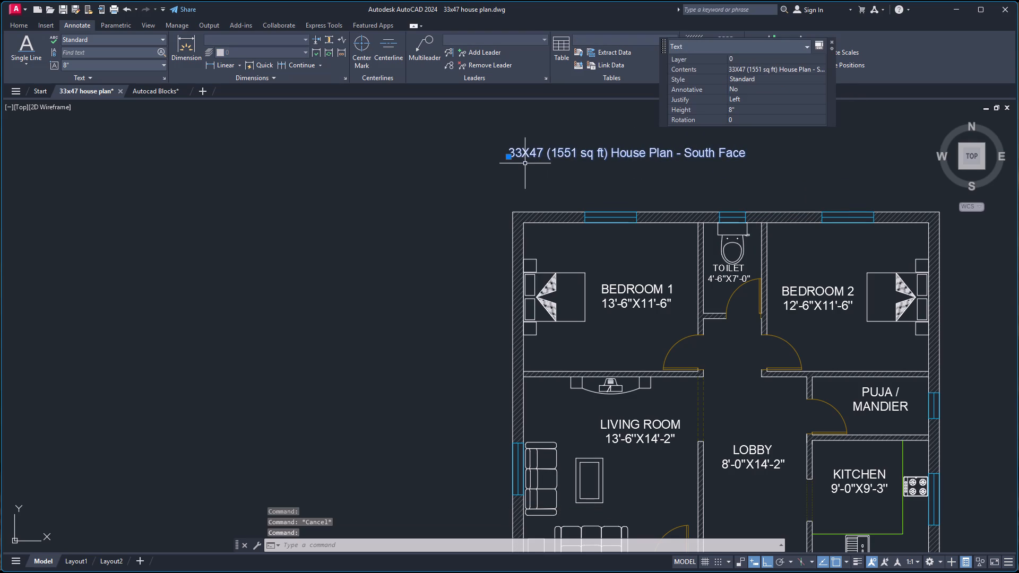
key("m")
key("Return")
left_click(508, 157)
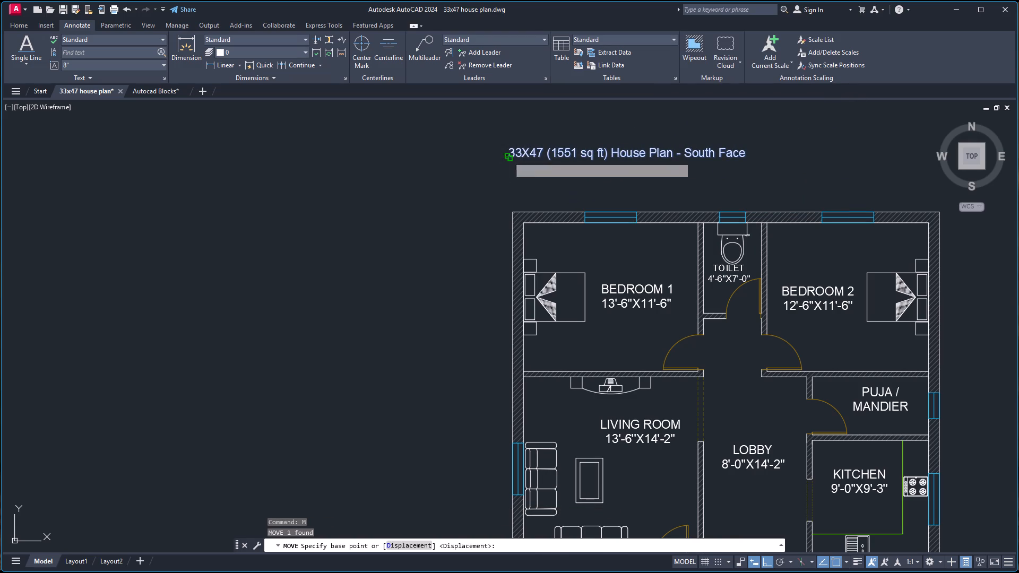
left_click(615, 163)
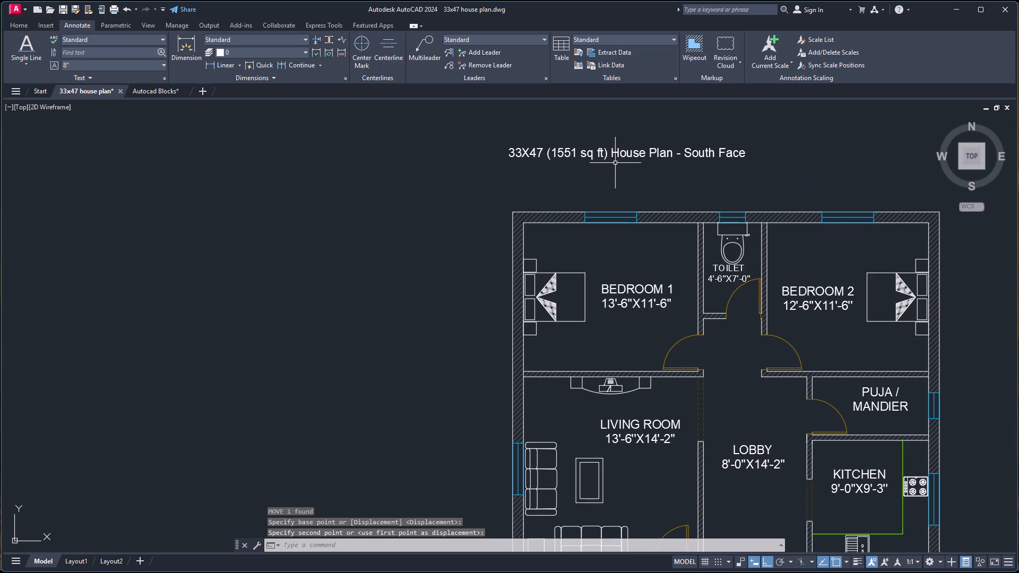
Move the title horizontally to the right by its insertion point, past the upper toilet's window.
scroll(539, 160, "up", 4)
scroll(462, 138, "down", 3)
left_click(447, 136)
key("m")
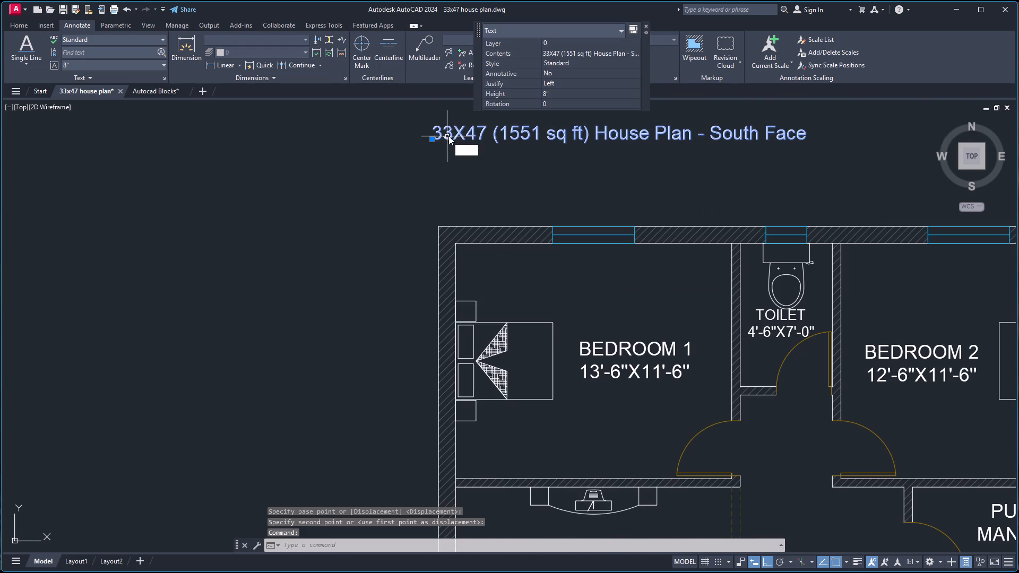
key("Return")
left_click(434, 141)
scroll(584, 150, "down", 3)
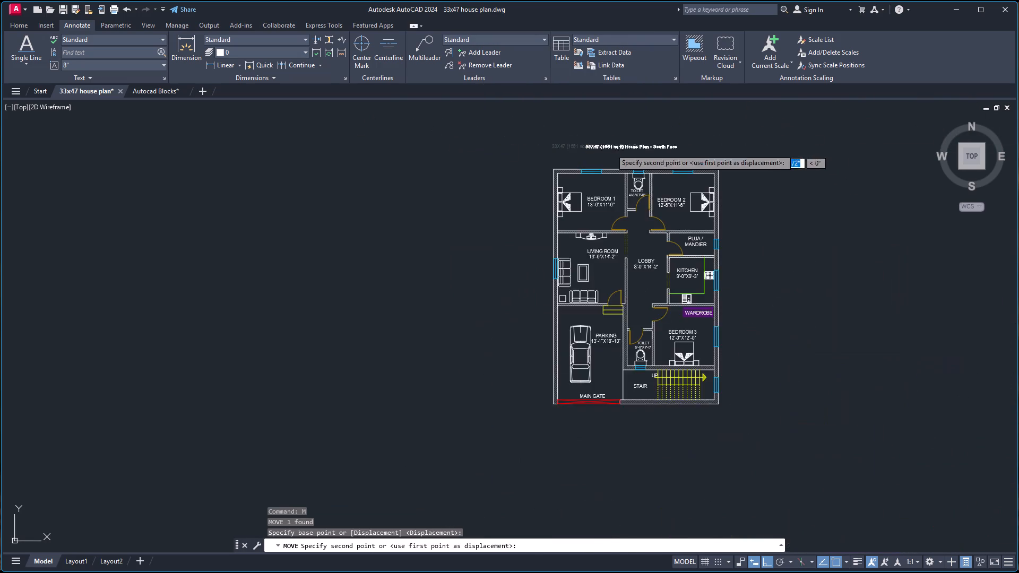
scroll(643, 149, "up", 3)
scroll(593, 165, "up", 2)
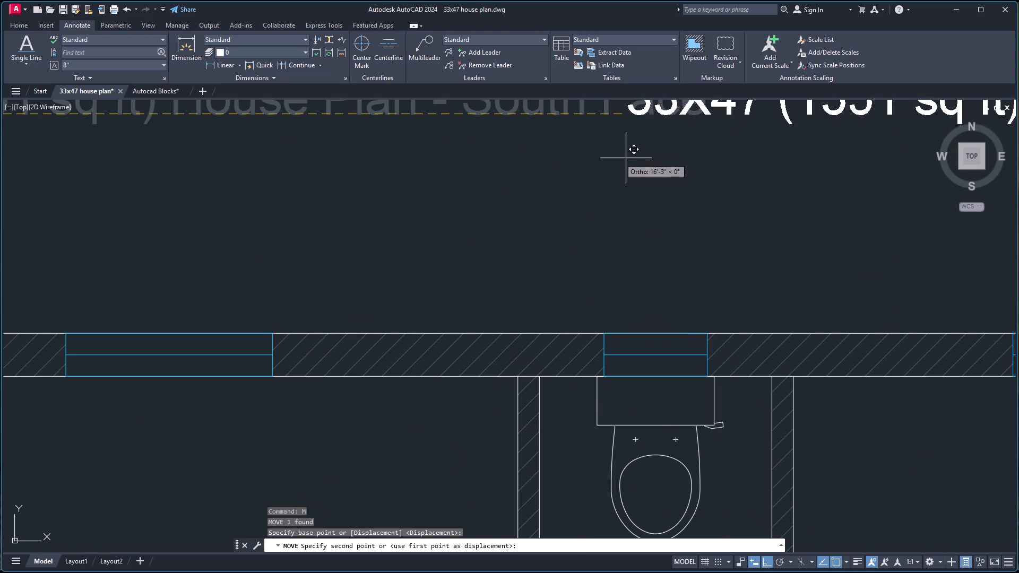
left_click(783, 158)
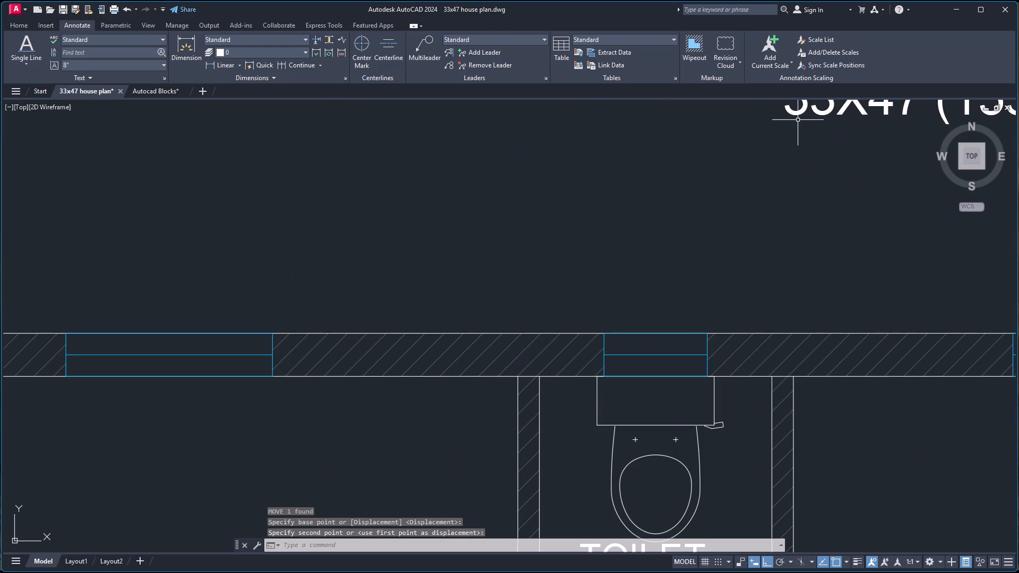
Move the title back left about 11' along the horizontal, roughly centring it above the plan.
left_click(799, 112)
key("m")
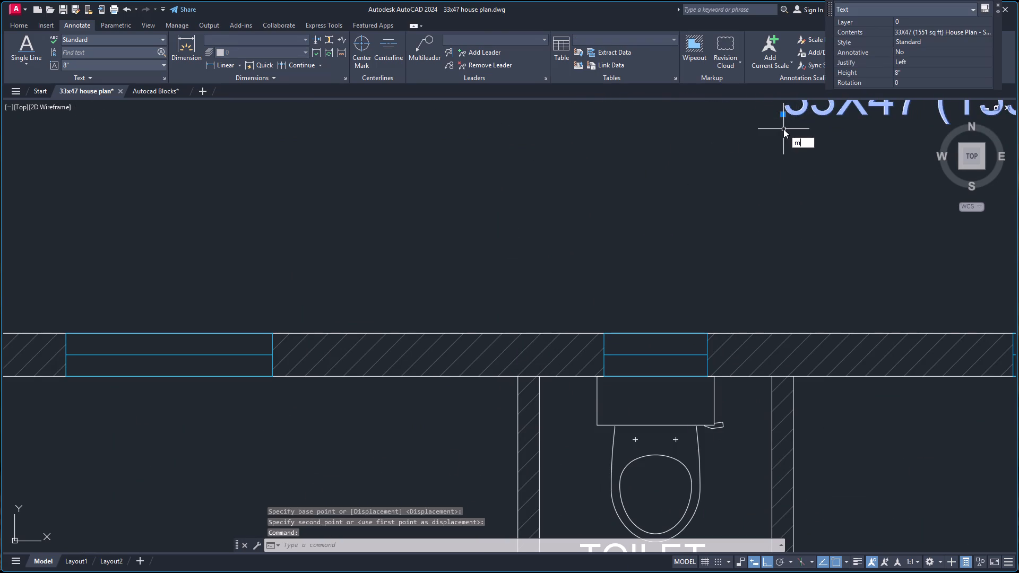
key("Return")
left_click(788, 111)
scroll(588, 149, "down", 2)
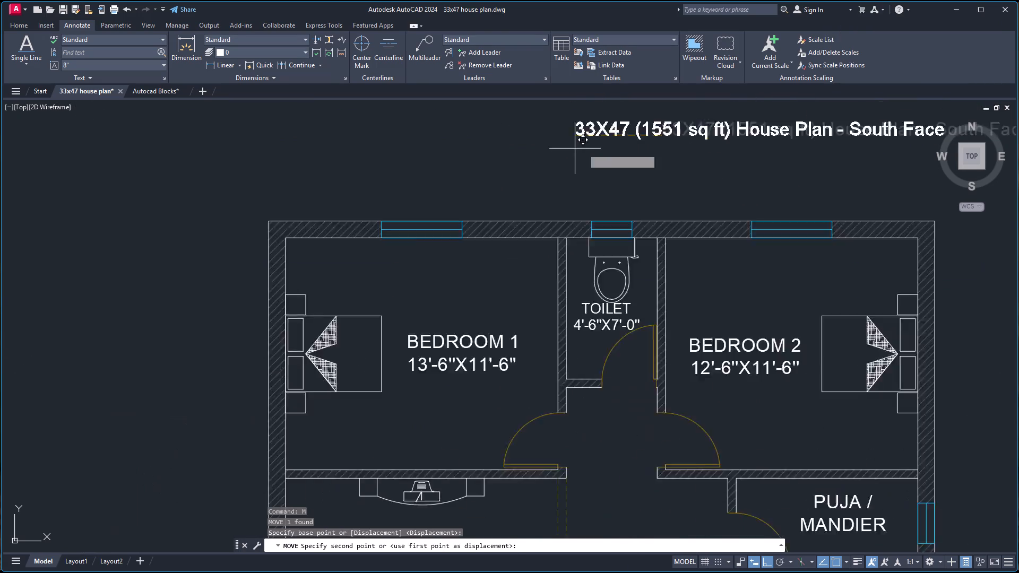
scroll(558, 149, "down", 2)
scroll(507, 153, "up", 2)
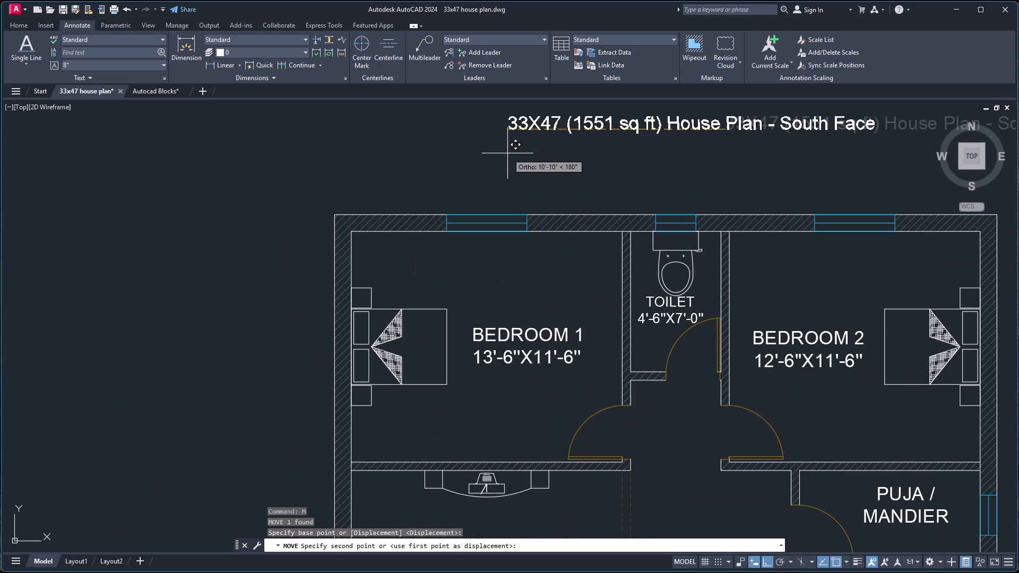
left_click(505, 154)
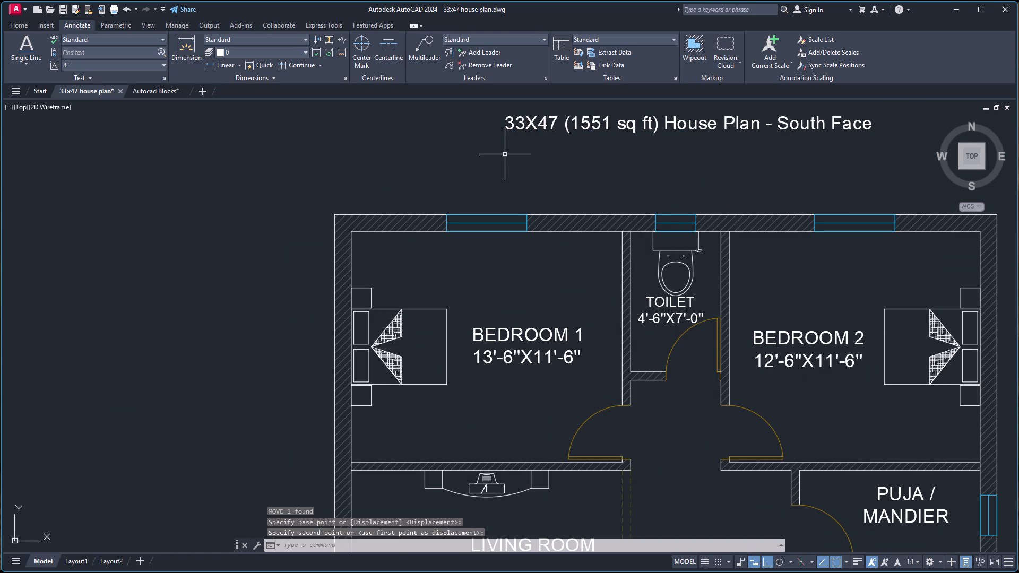
Set the title's text height to 10".
scroll(578, 181, "down", 2)
scroll(624, 157, "up", 1)
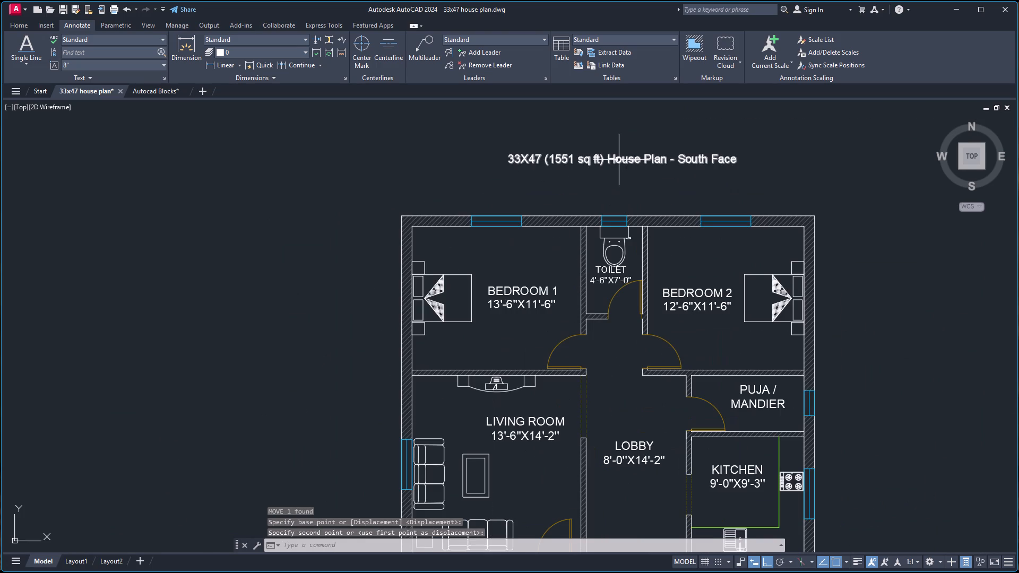
left_click(618, 160)
left_click(739, 119)
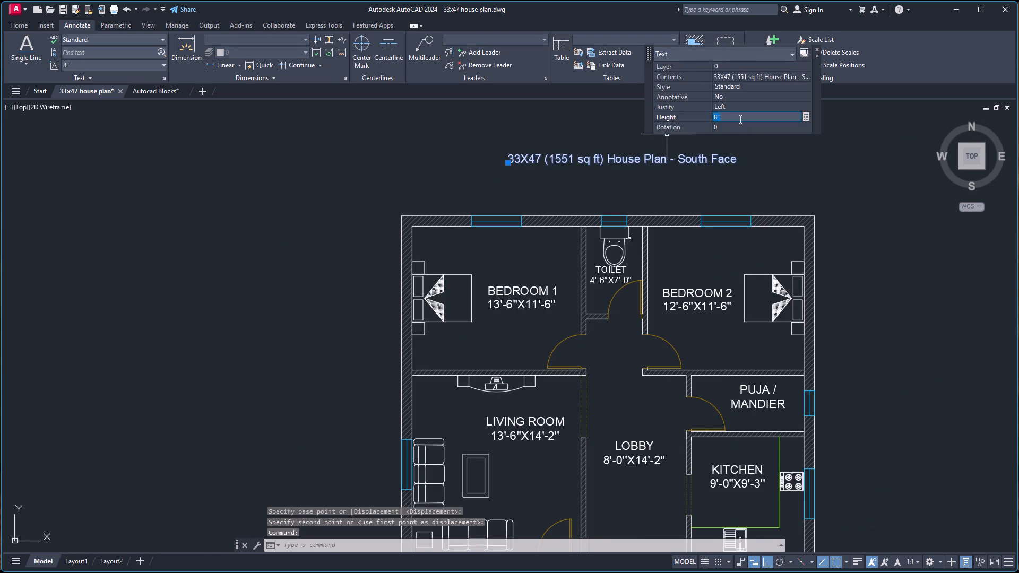
type("10")
key("Return")
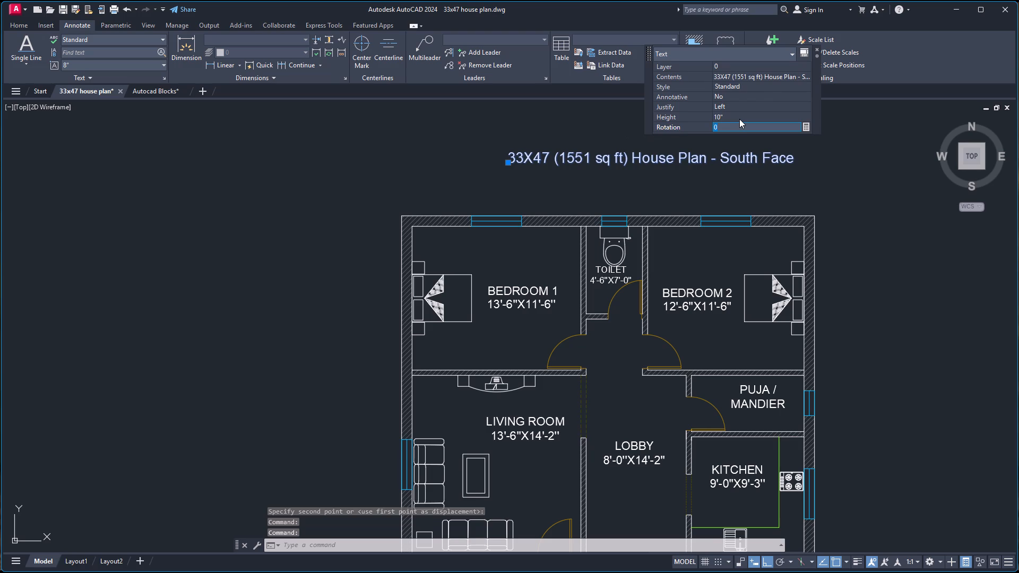
left_click(816, 51)
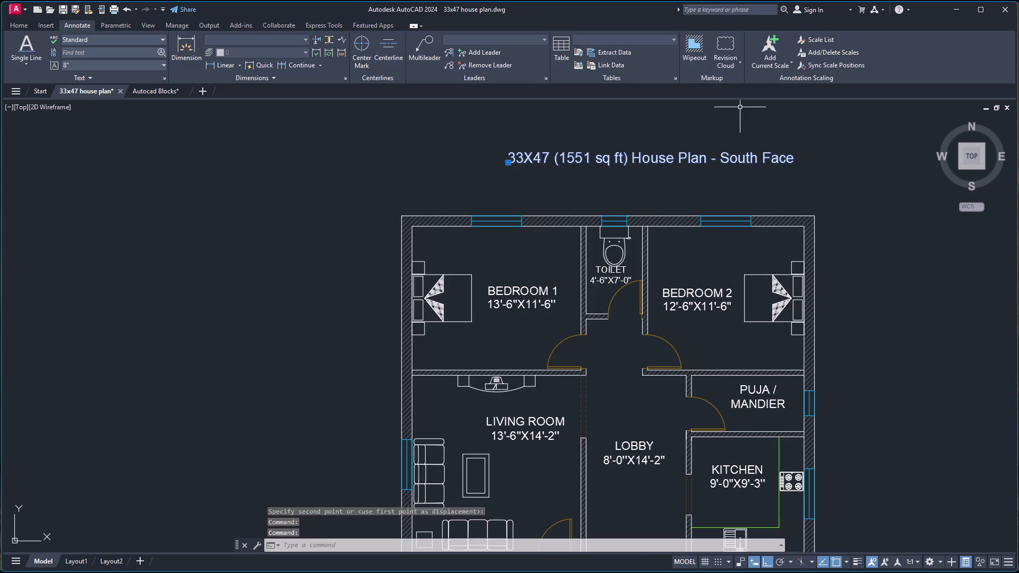
Shift the enlarged title about 3'-6" left by its insertion grip to recentre it above the plan.
left_click(509, 164)
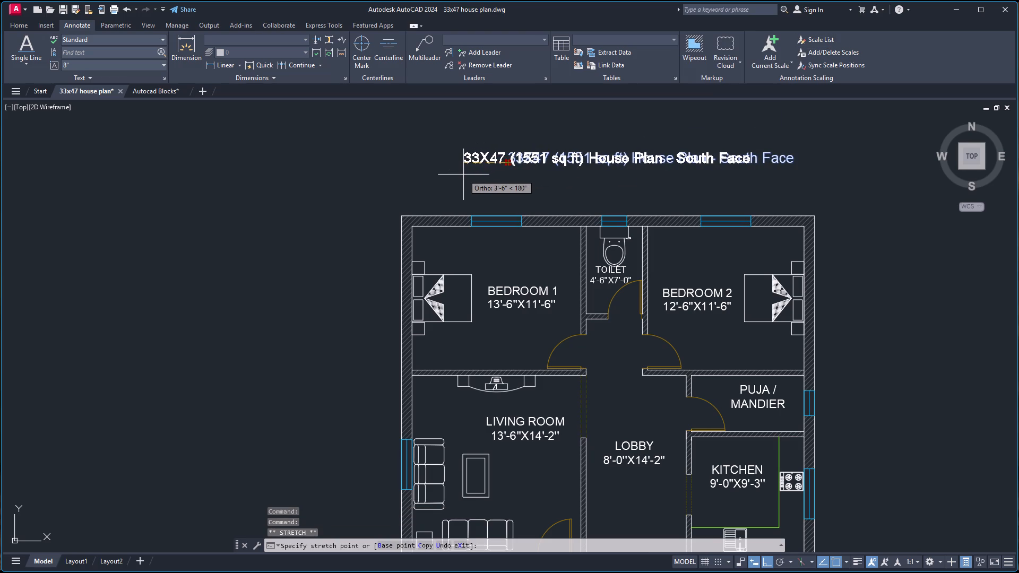
left_click(463, 174)
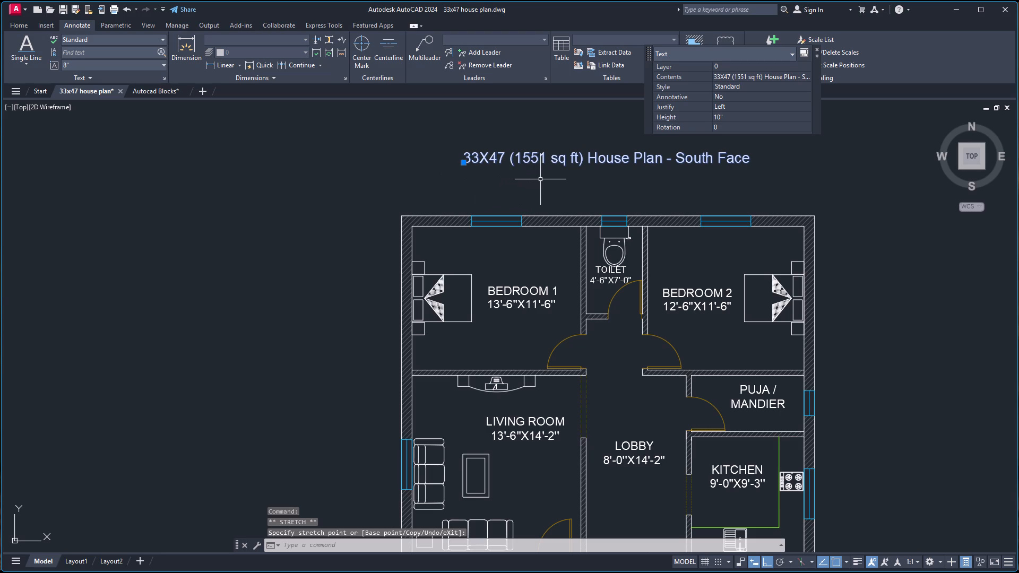
key("Escape")
Copy the title and paste the duplicate just below the plan, starting under the main gate.
scroll(599, 201, "down", 1)
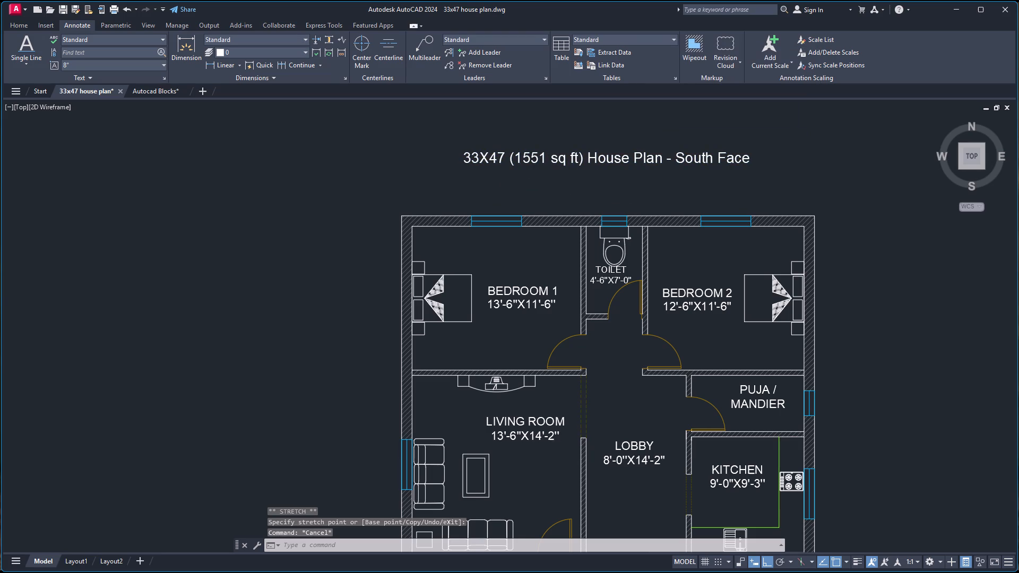
scroll(616, 225, "down", 2)
scroll(632, 322, "up", 1)
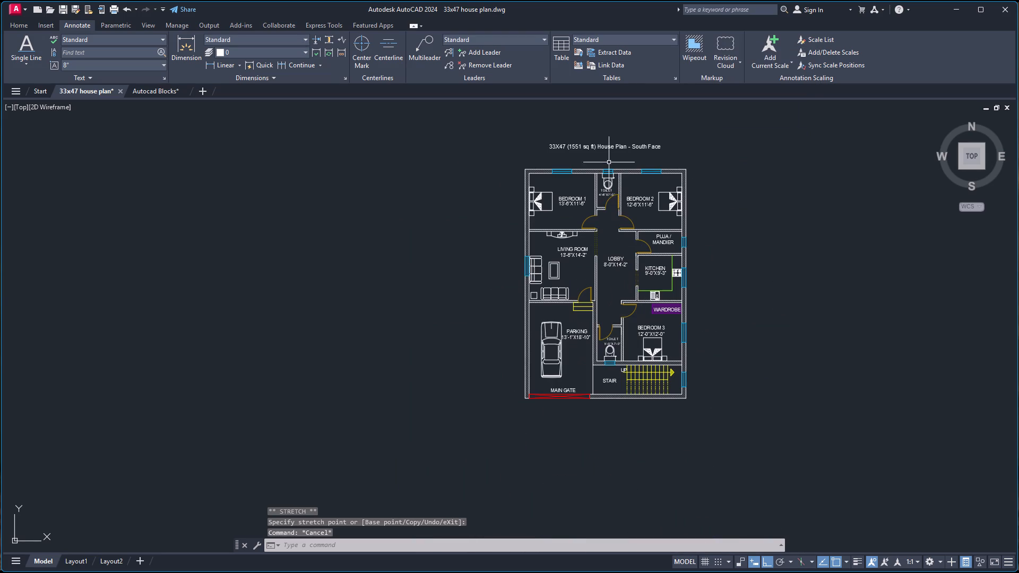
left_click(612, 145)
key("ctrl+c")
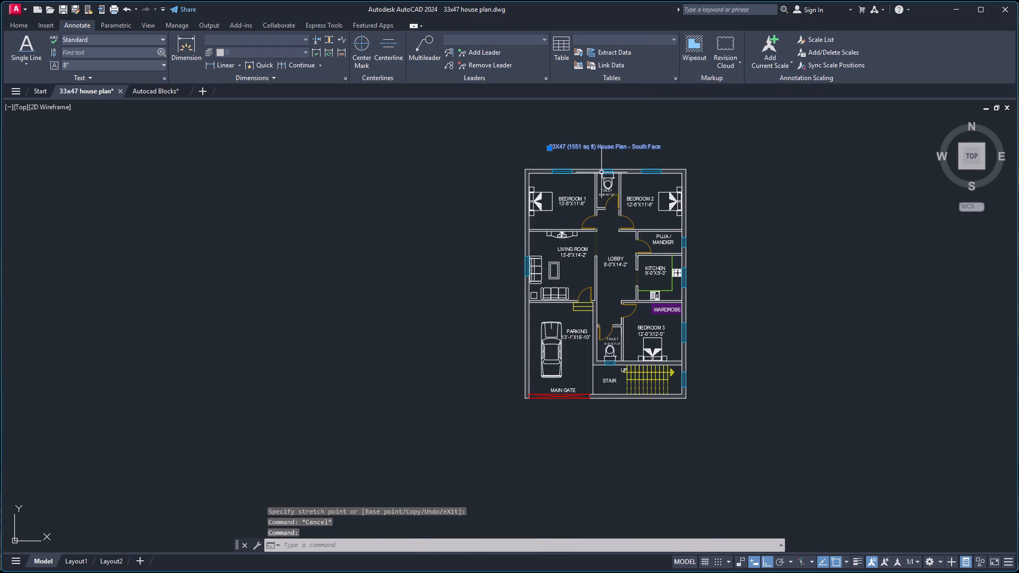
key("ctrl+v")
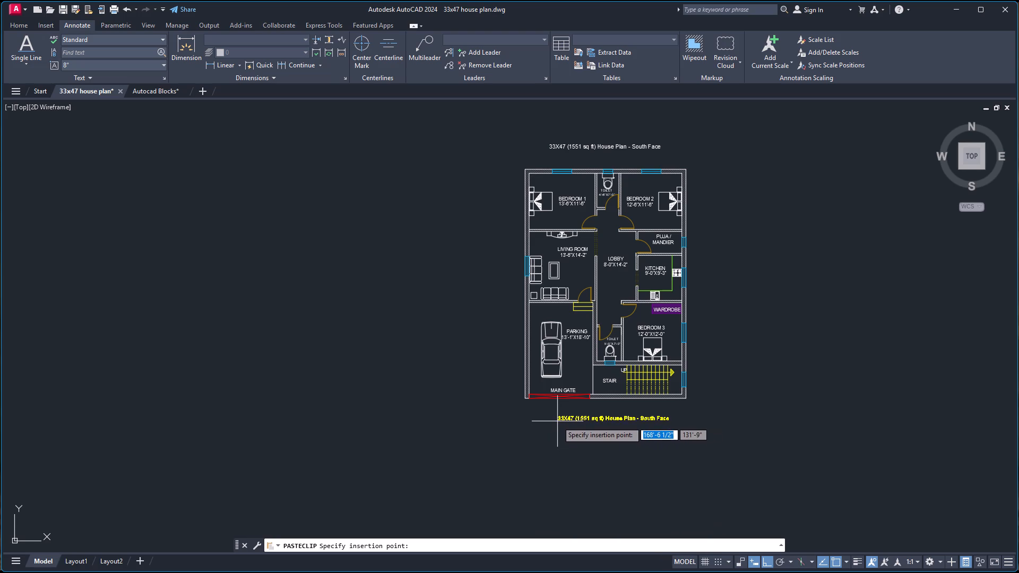
left_click(557, 421)
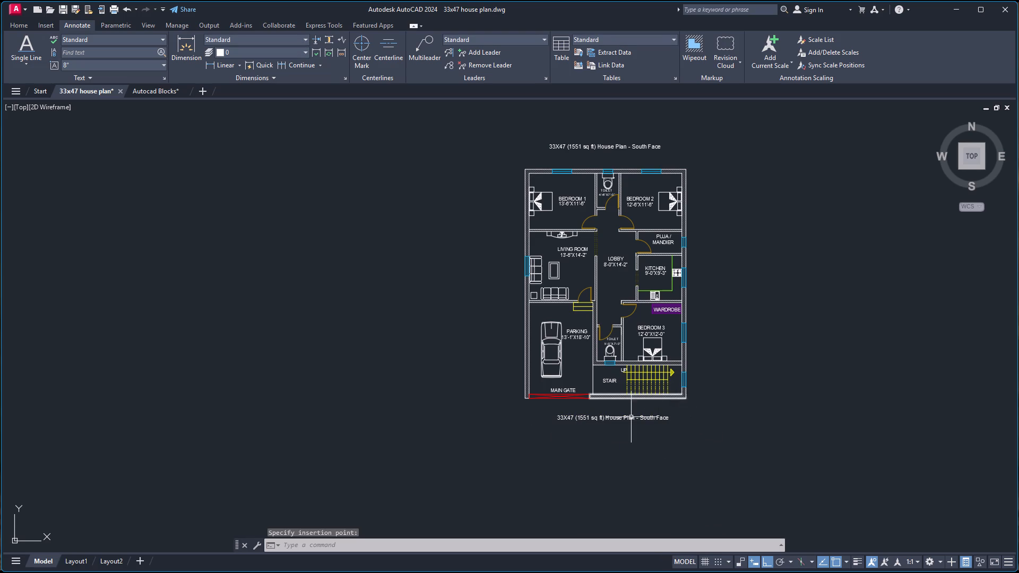
Make layer 0 the current layer.
left_click(21, 27)
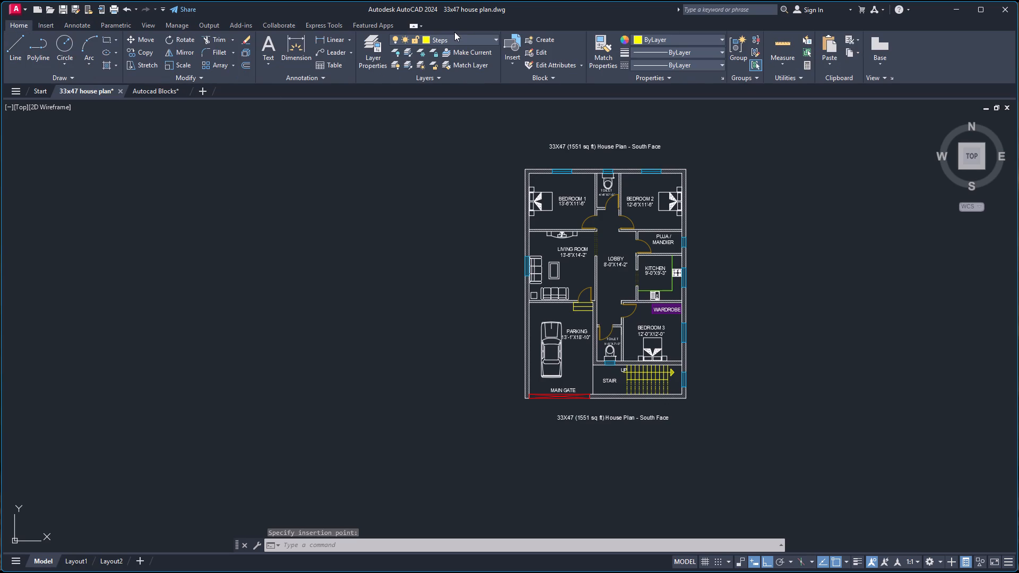
left_click(454, 32)
left_click(454, 39)
left_click(446, 68)
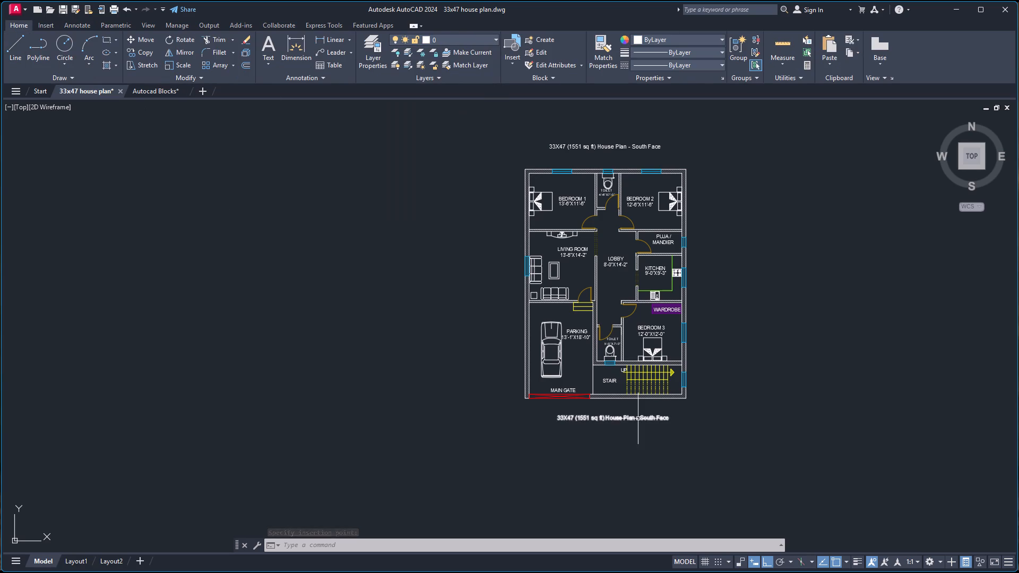
Change the text of the duplicated title below the plan to "Ground Floor Plan".
left_click(639, 420)
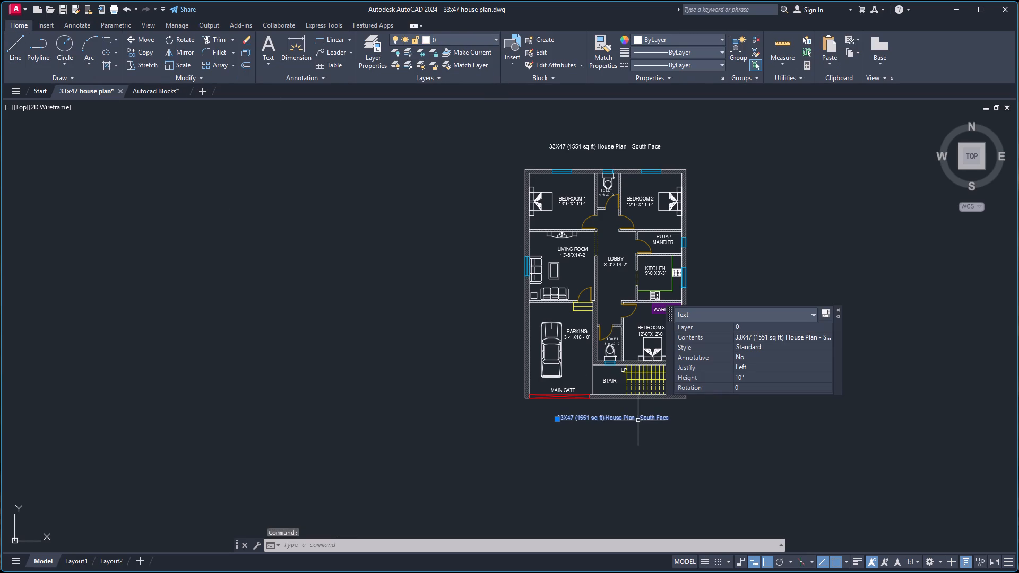
left_click(627, 429)
left_click(623, 421)
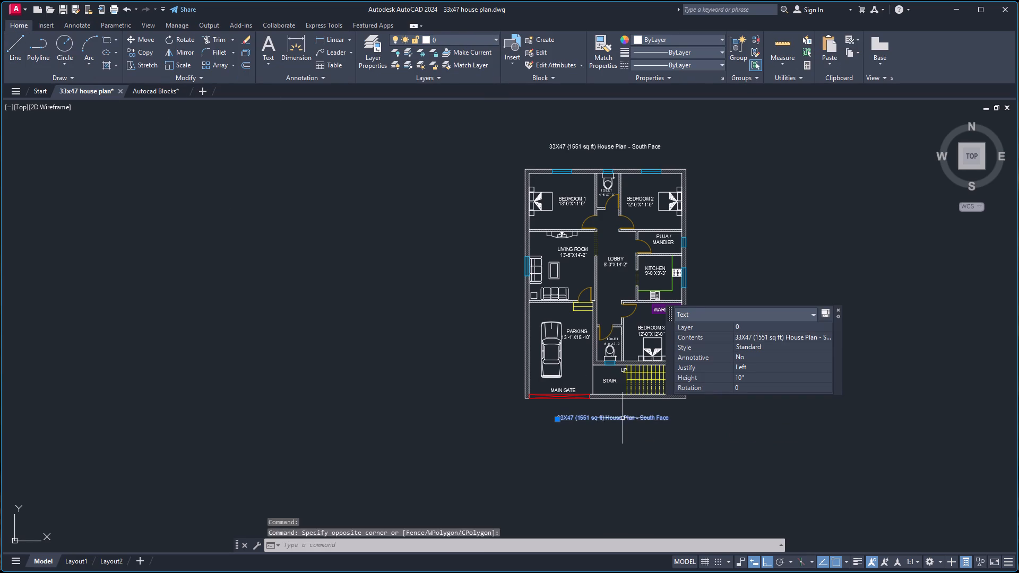
double_click(623, 417)
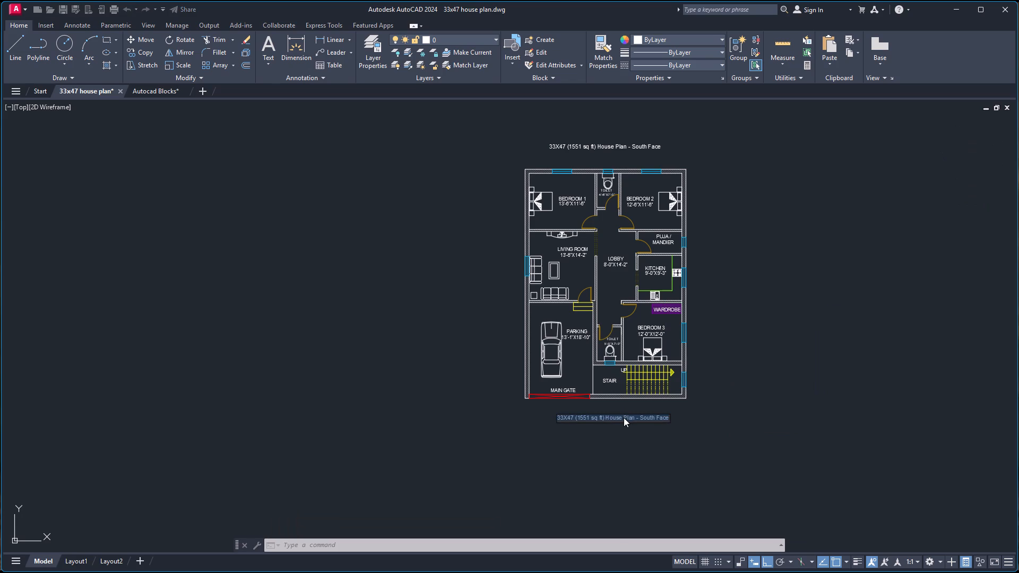
key("ctrl+a")
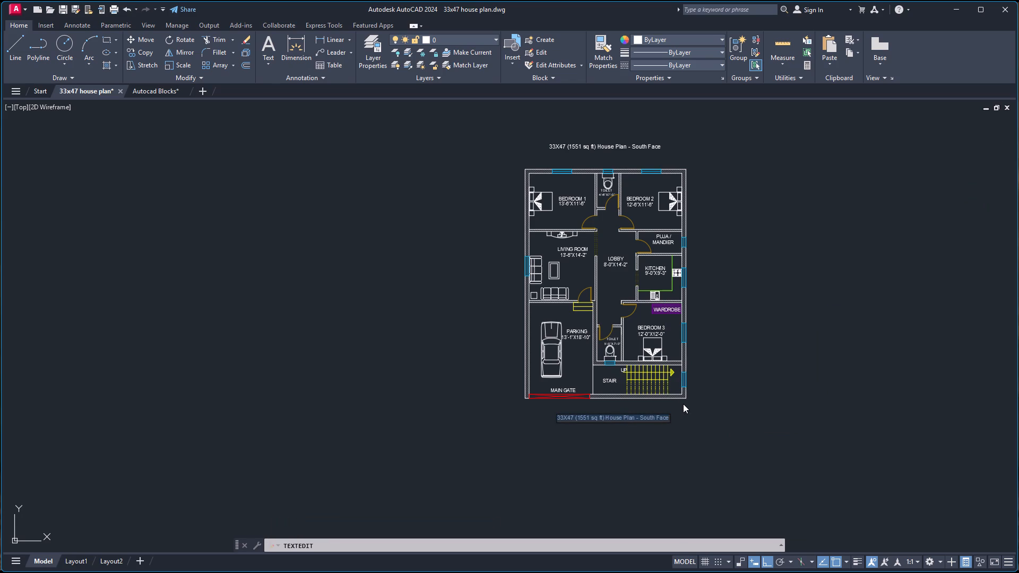
type("Ground")
key("space")
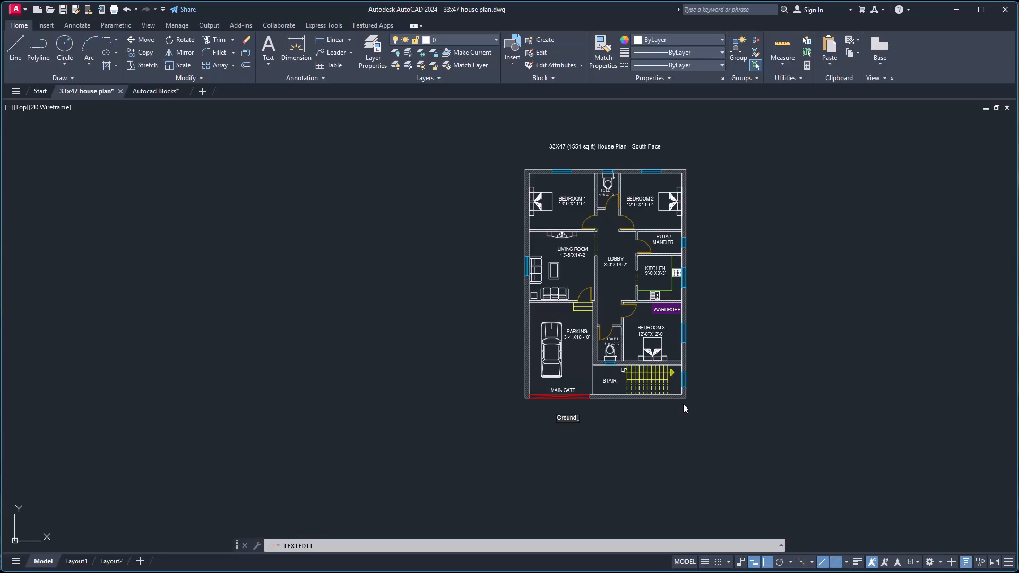
type("Floor")
key("space")
type("Plan")
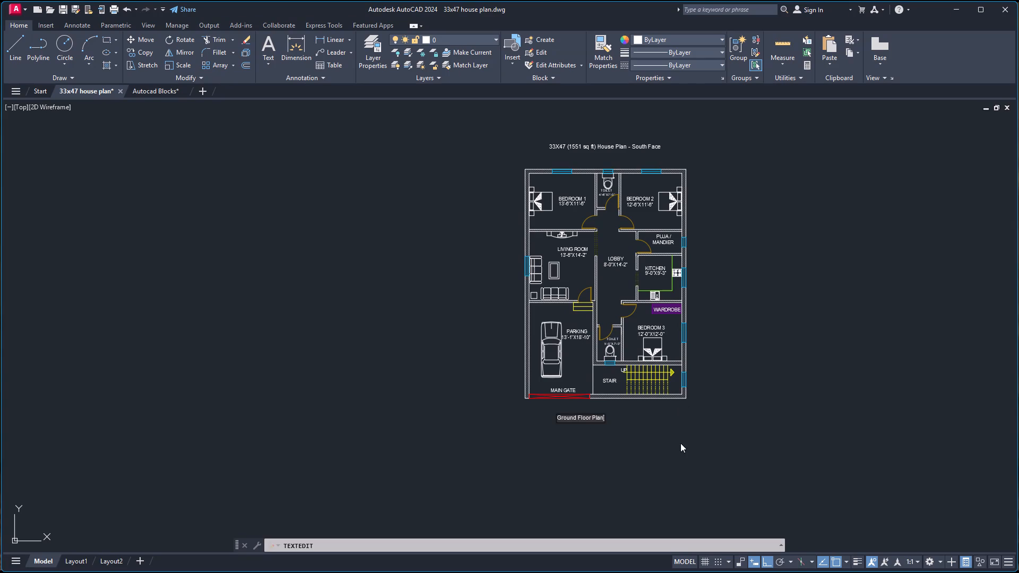
left_click(709, 430)
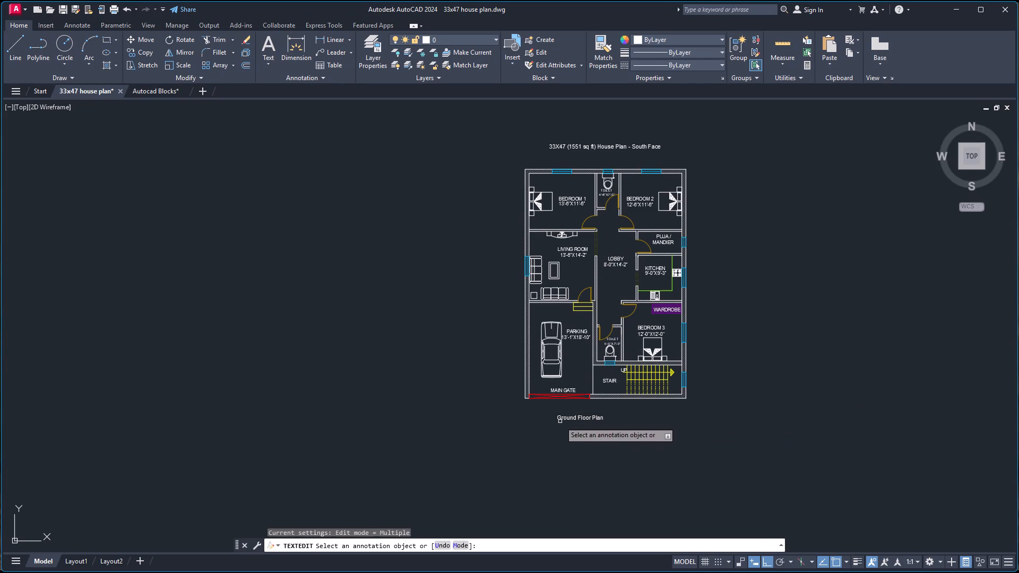
key("Escape")
Shift the "Ground Floor Plan" label horizontally to the right by its insertion grip until it is centred beneath the plan.
scroll(562, 415, "up", 3)
left_click(560, 429)
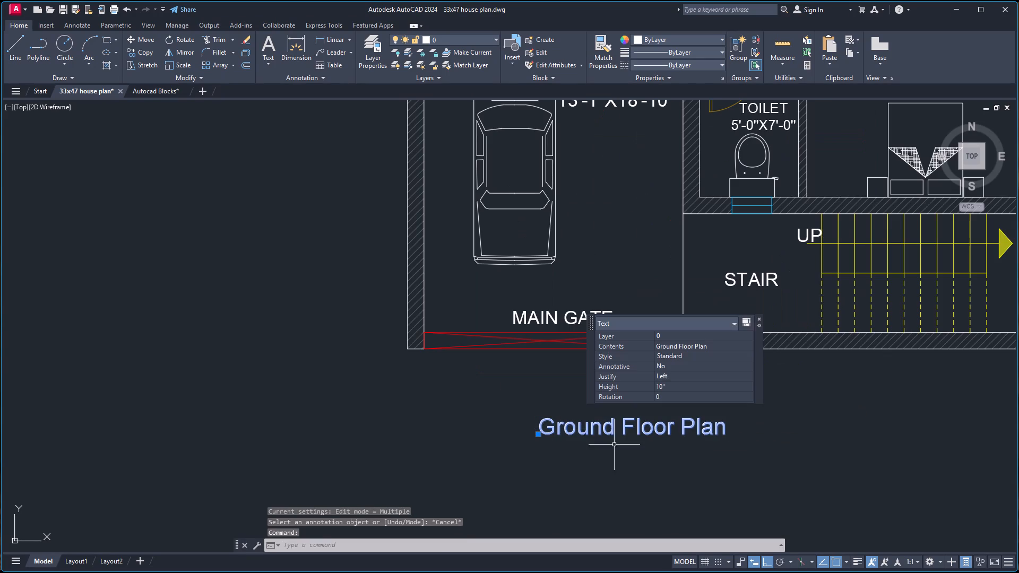
left_click(537, 436)
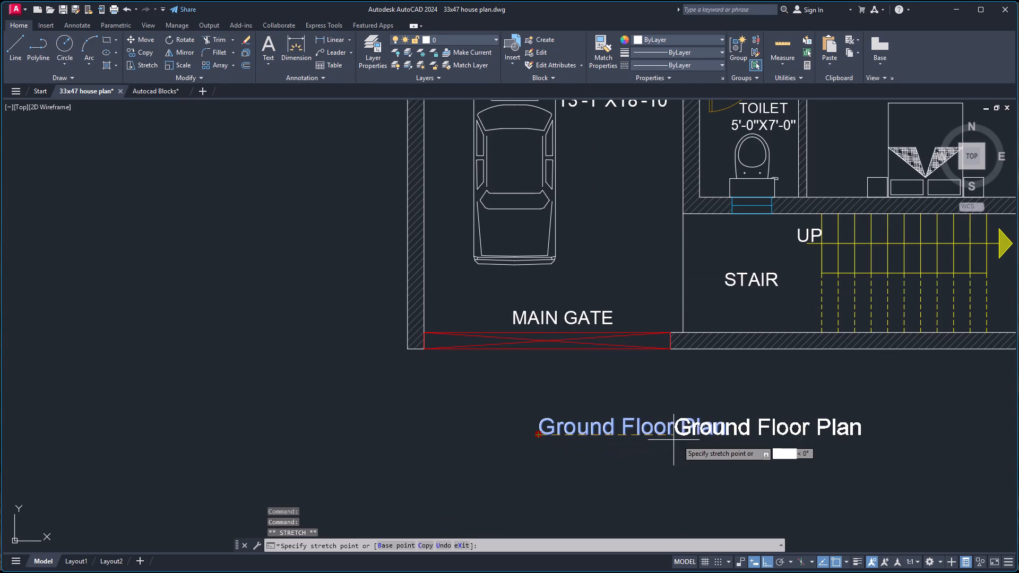
left_click(729, 443)
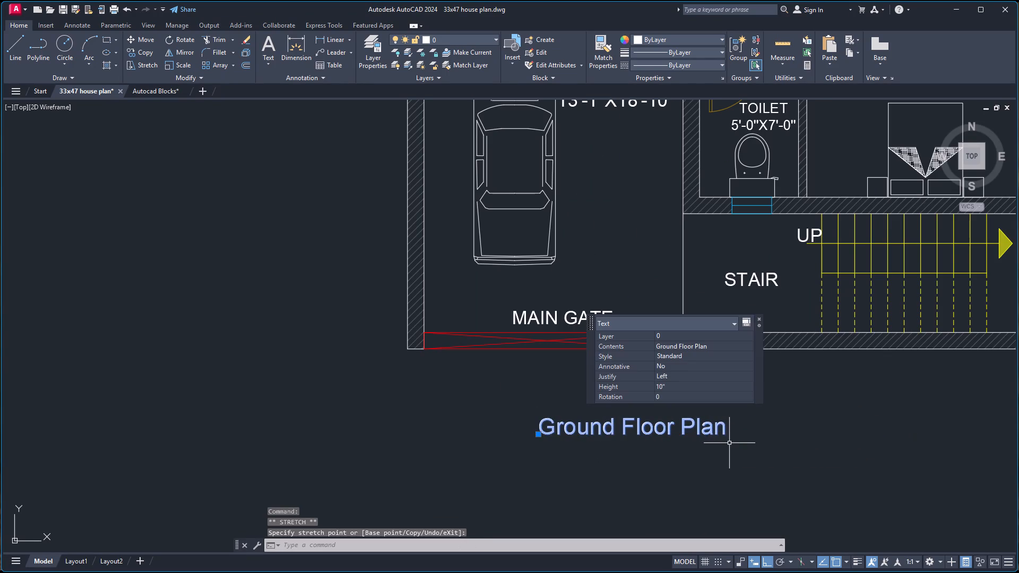
scroll(737, 445, "down", 1)
scroll(713, 442, "up", 1)
scroll(717, 442, "down", 2)
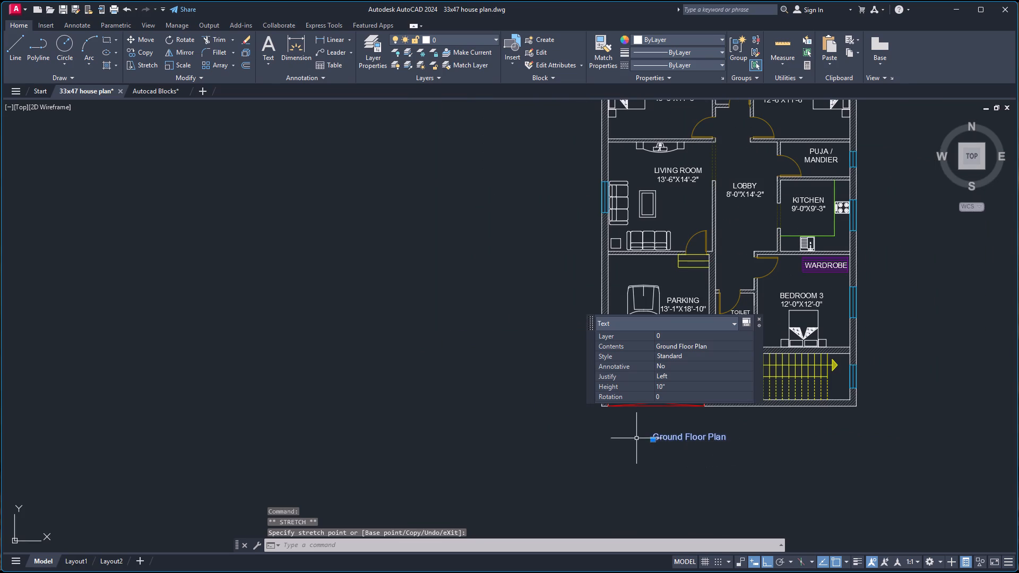
left_click(651, 439)
left_click(767, 442)
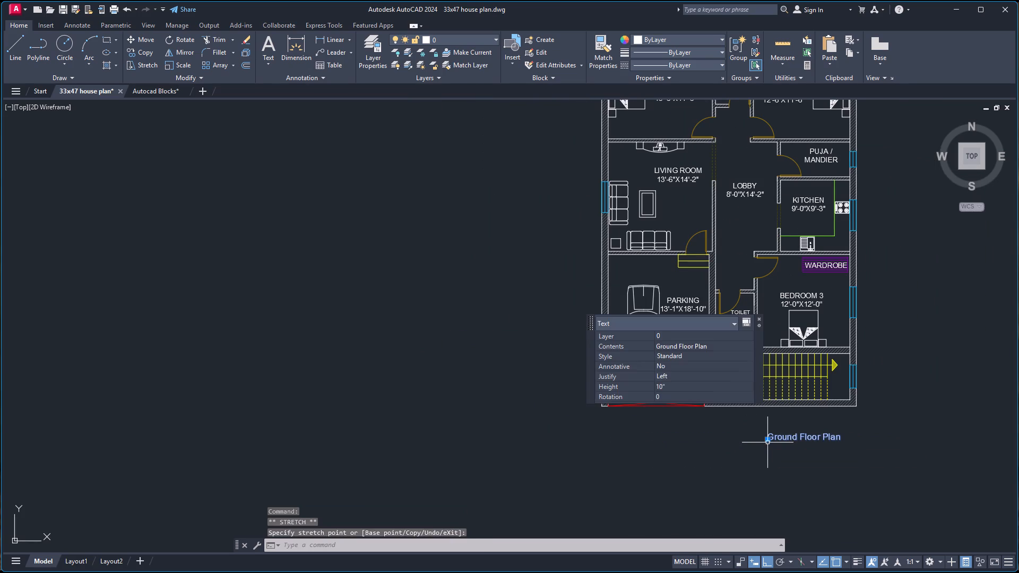
left_click(769, 439)
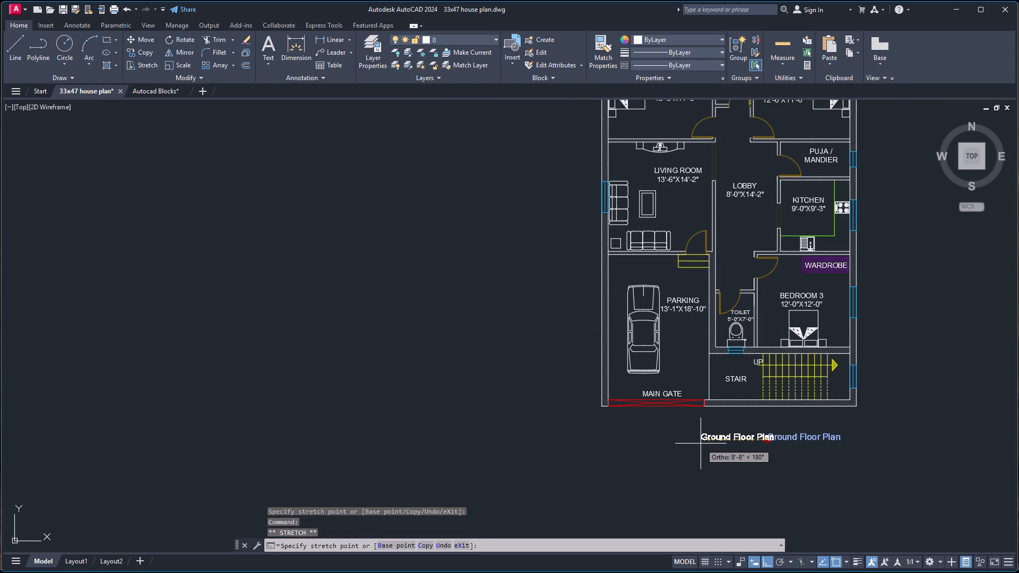
left_click(701, 444)
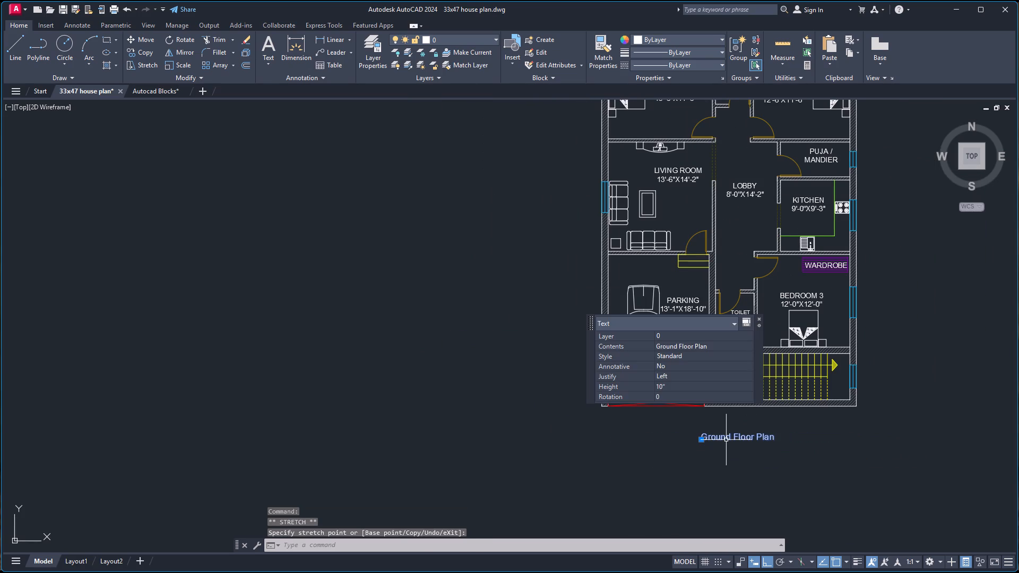
key("Escape")
Dimension the plan's overall width between the two top outer wall corners, placing the dimension line just above the plan, below the title.
scroll(776, 396, "down", 2)
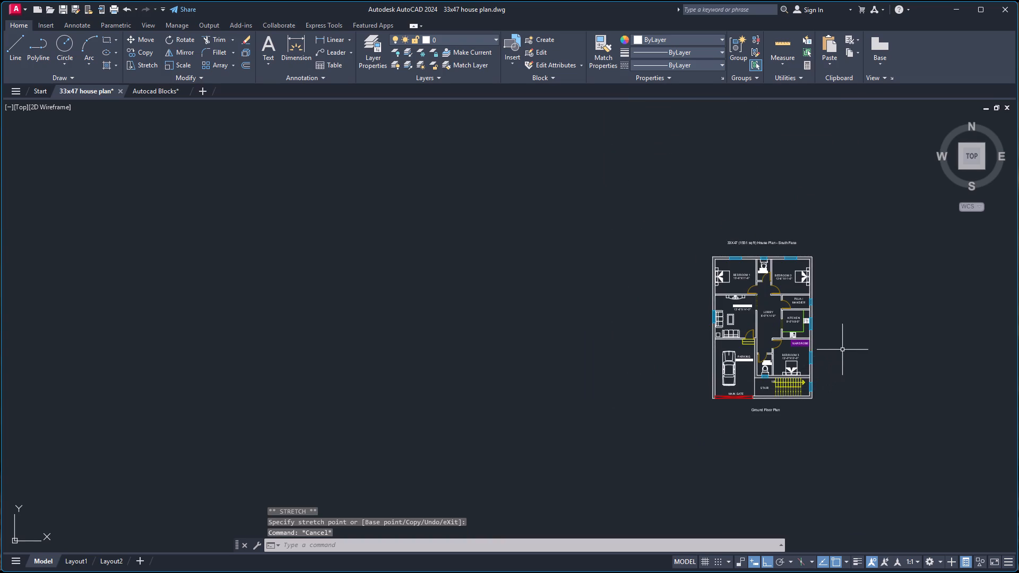
scroll(842, 350, "up", 1)
scroll(786, 289, "up", 1)
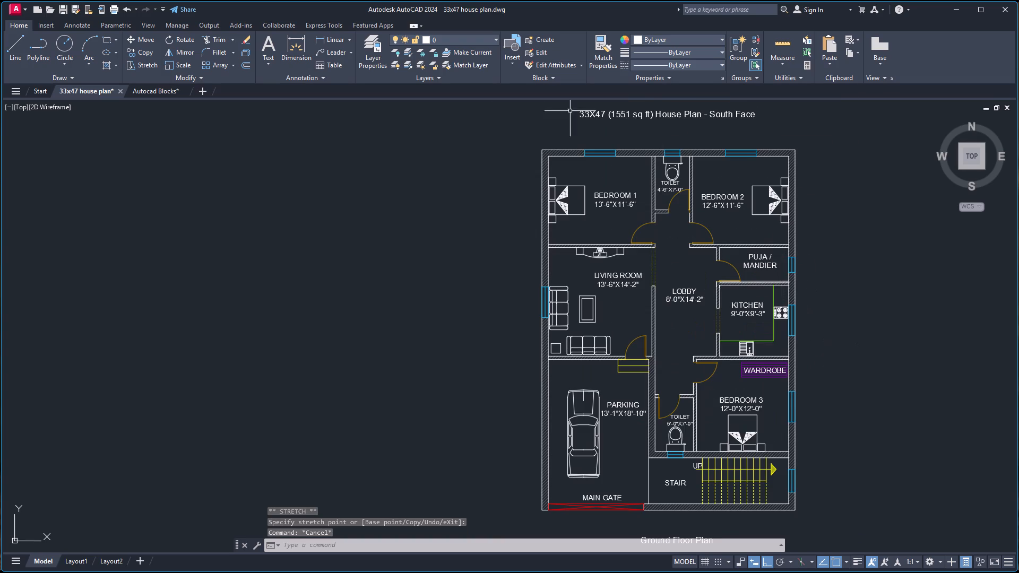
left_click(302, 48)
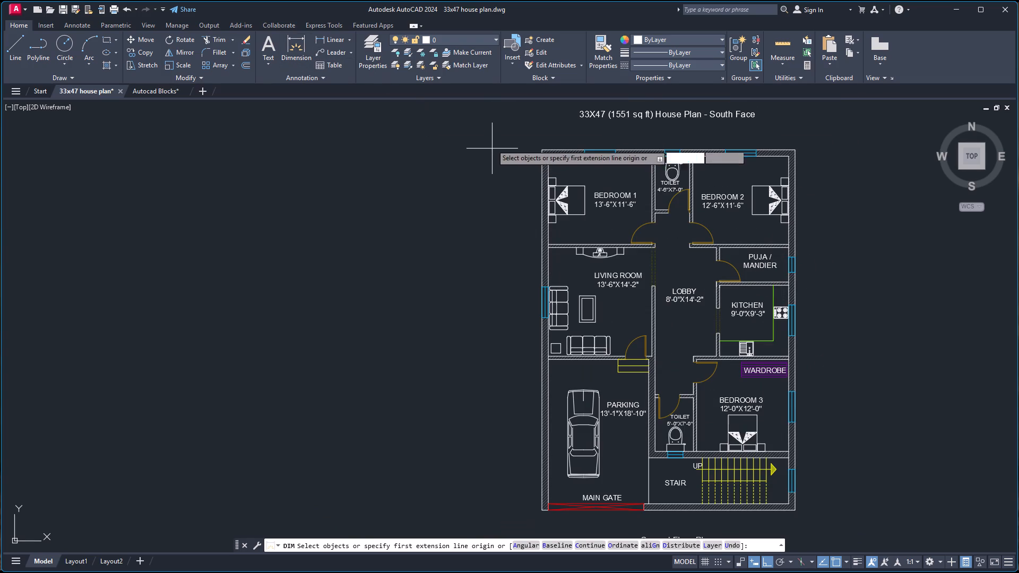
scroll(502, 135, "up", 2)
left_click(597, 174)
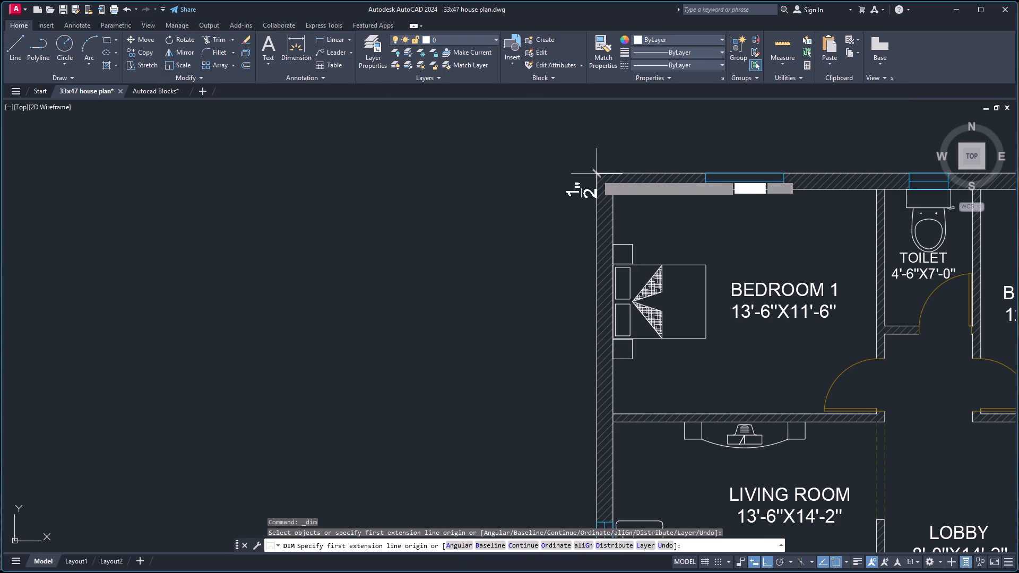
scroll(641, 173, "down", 4)
scroll(762, 176, "up", 2)
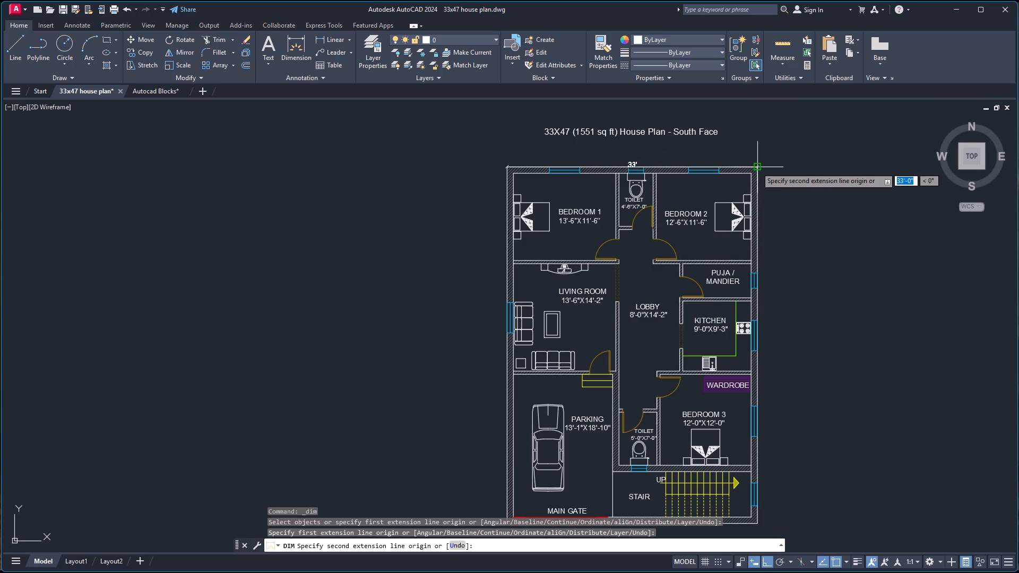
left_click(756, 166)
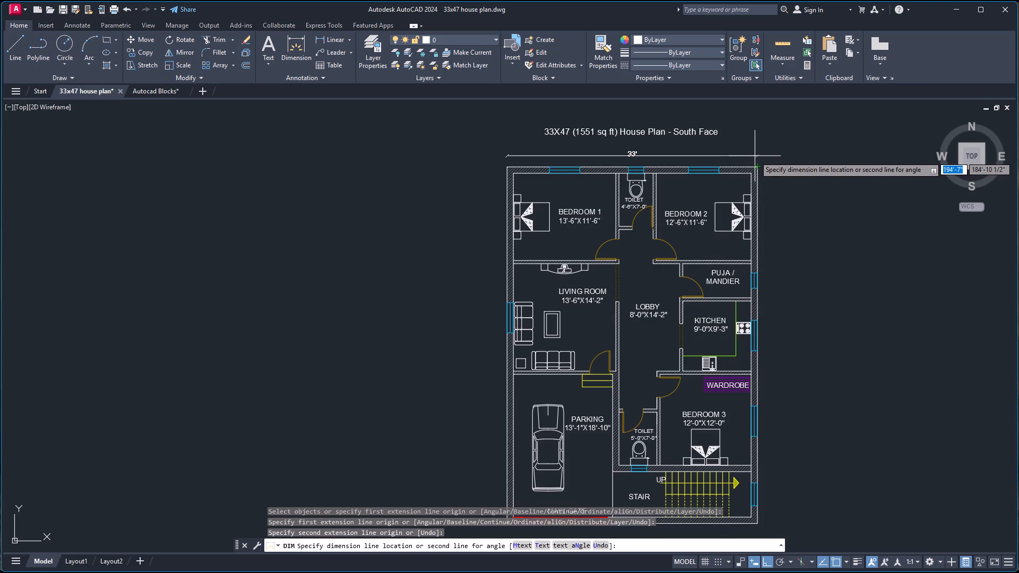
left_click(755, 156)
Dimension the plan's overall depth between the right side's outer wall corners, placing the dimension line just outside that wall.
left_click(758, 168)
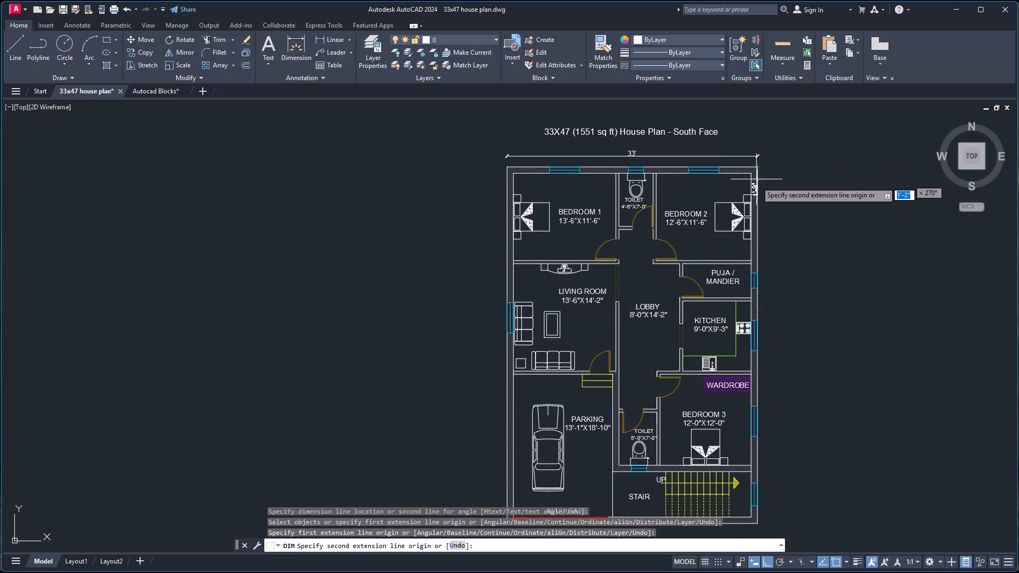
scroll(756, 196, "down", 3)
scroll(761, 297, "up", 3)
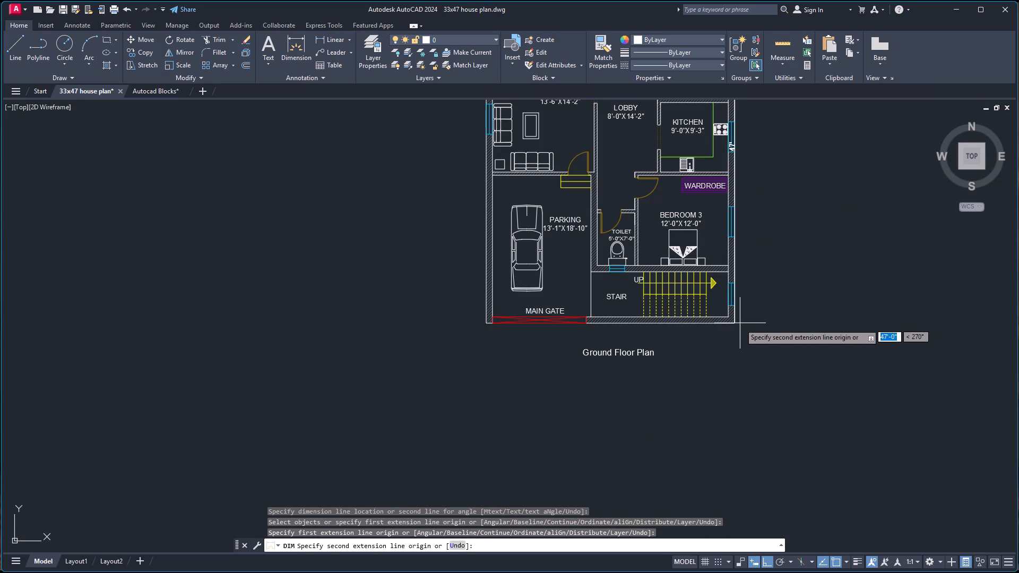
left_click(735, 323)
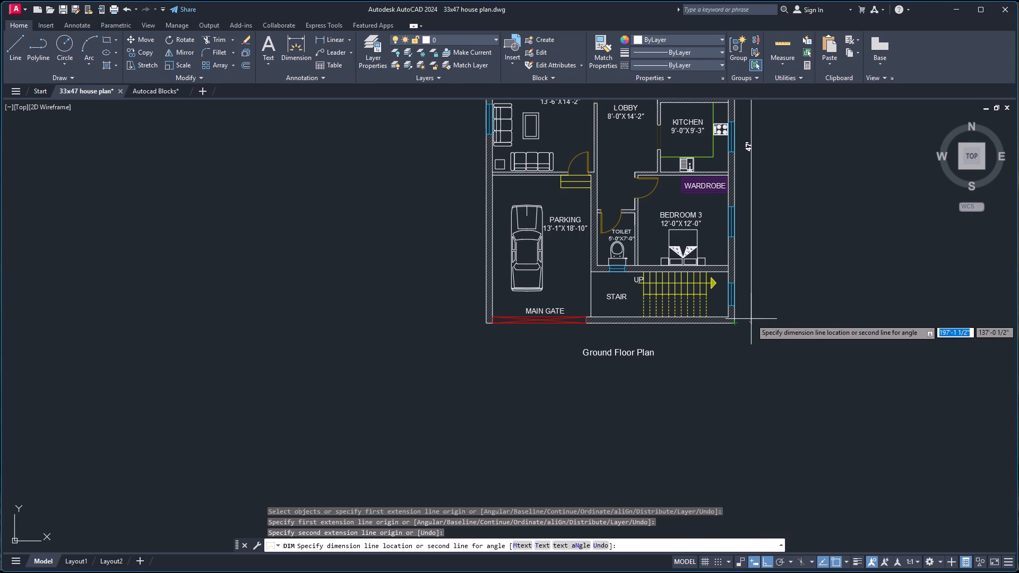
left_click(751, 319)
Dimension the stair room's clear width between its inner corners beside the window, placing the dimension line just inside the outer wall.
scroll(737, 260, "down", 1)
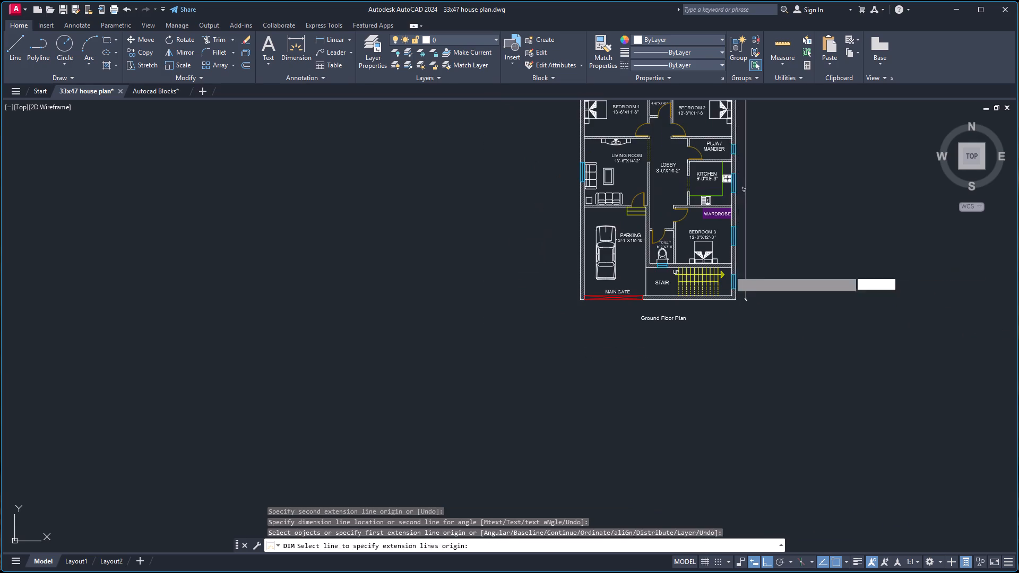
scroll(729, 271, "up", 4)
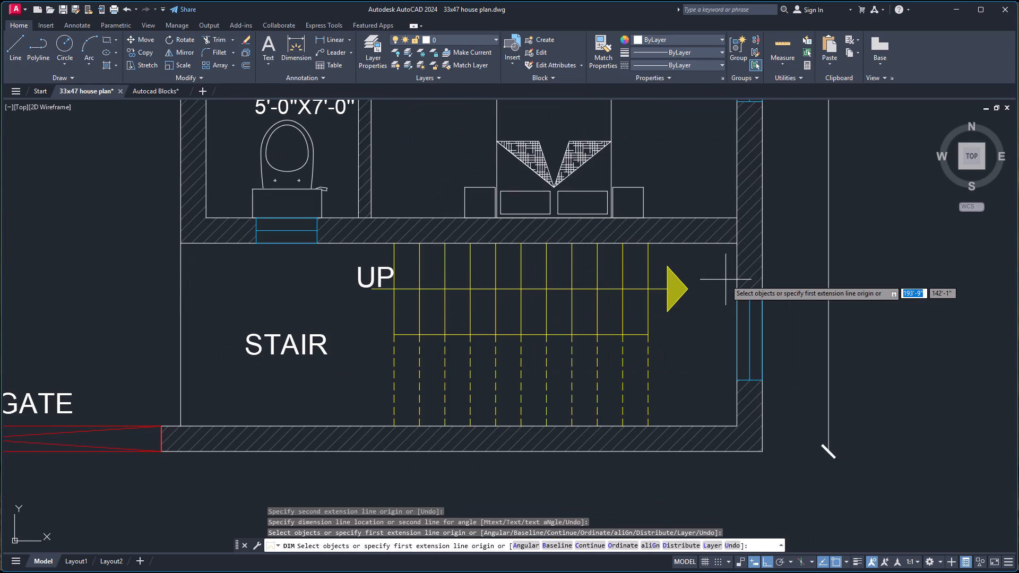
left_click(736, 243)
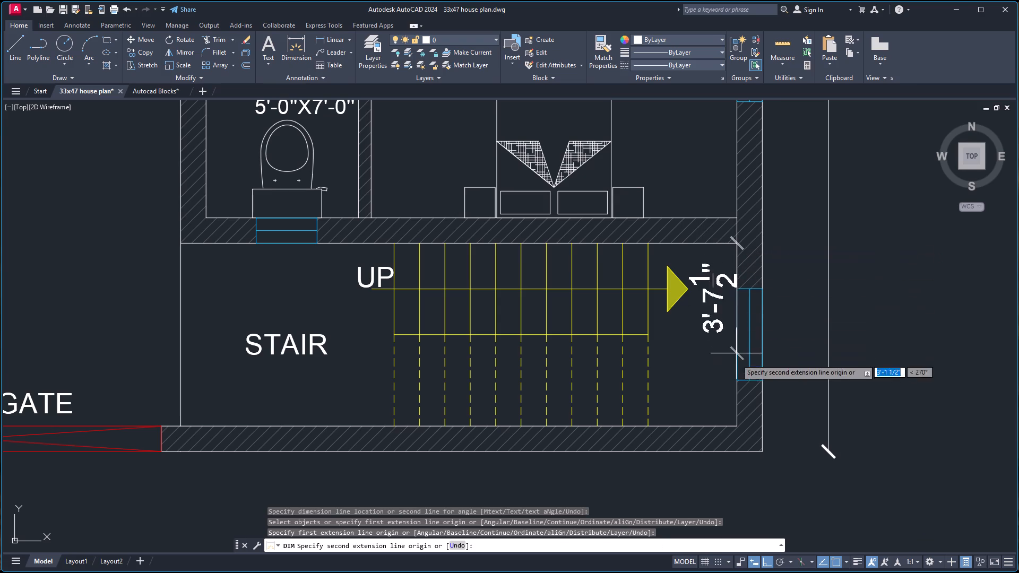
left_click(736, 426)
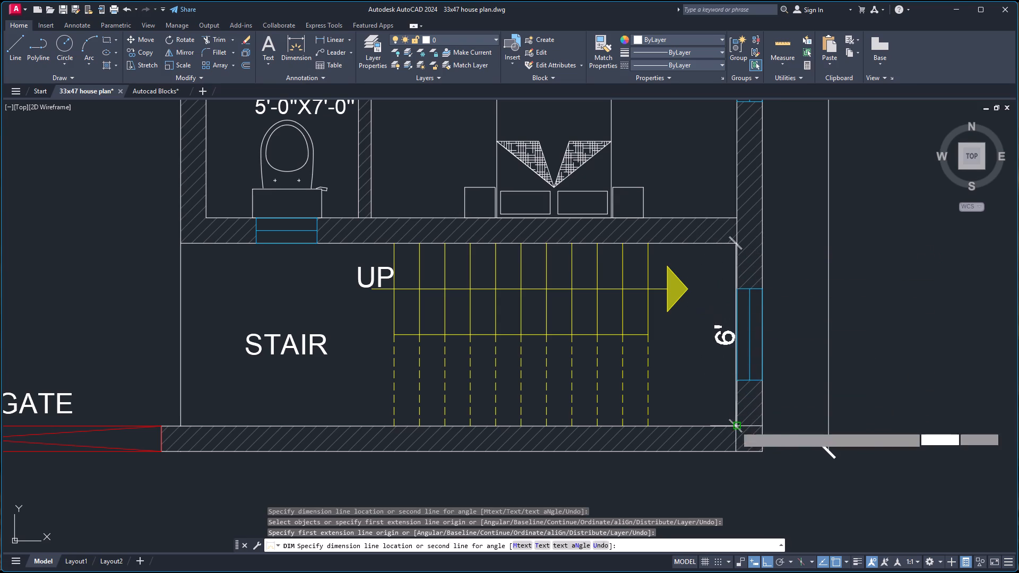
left_click(723, 419)
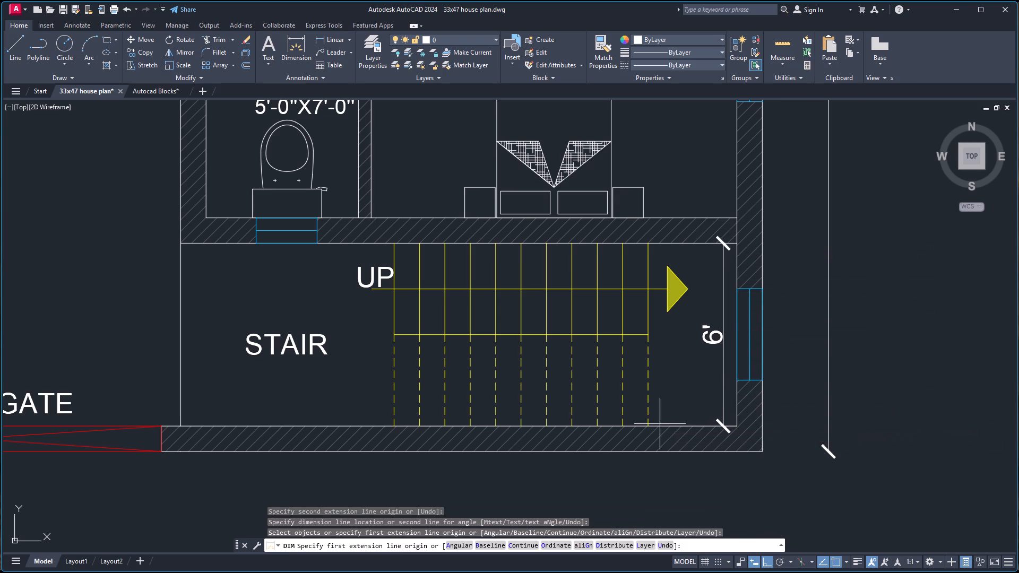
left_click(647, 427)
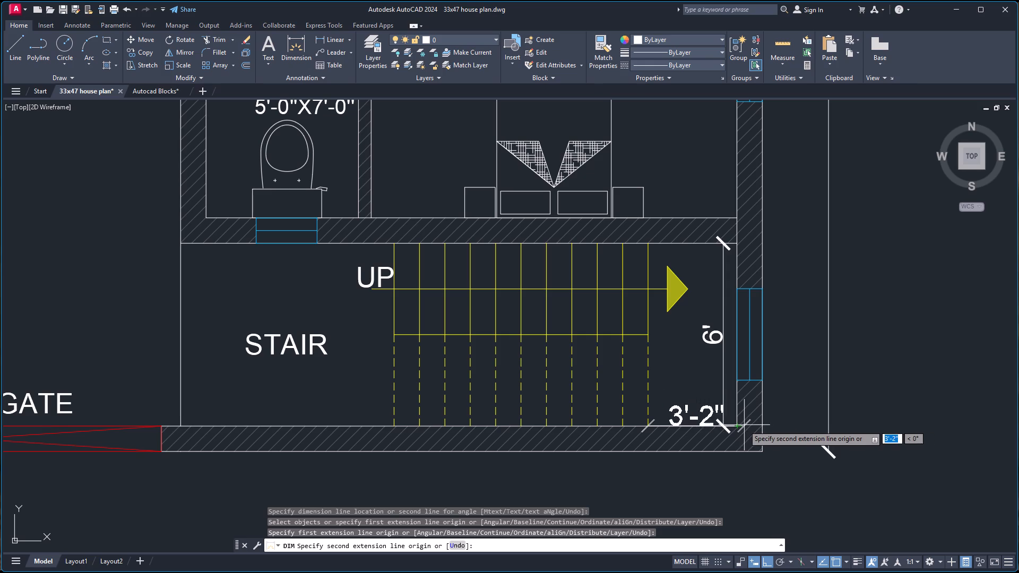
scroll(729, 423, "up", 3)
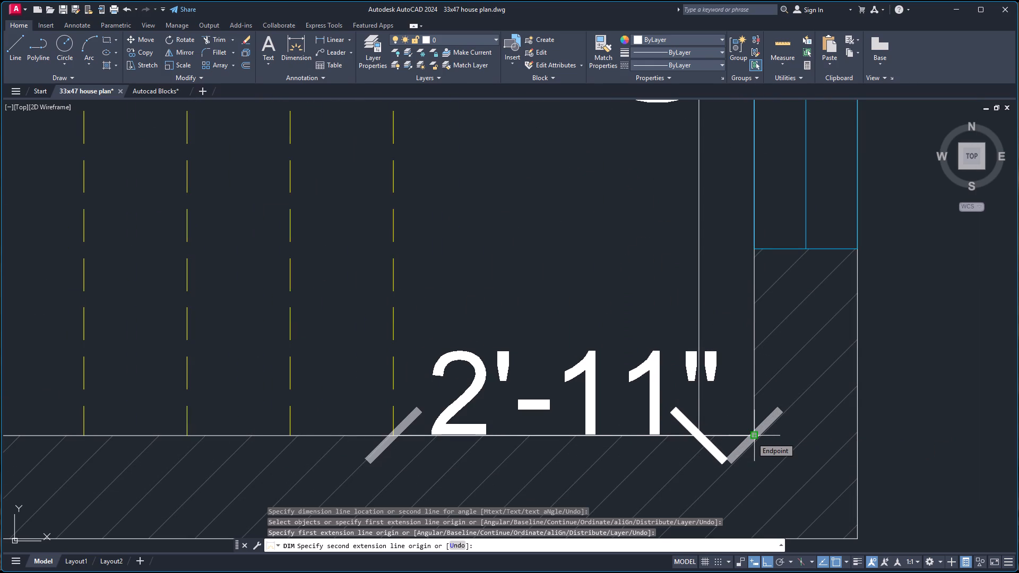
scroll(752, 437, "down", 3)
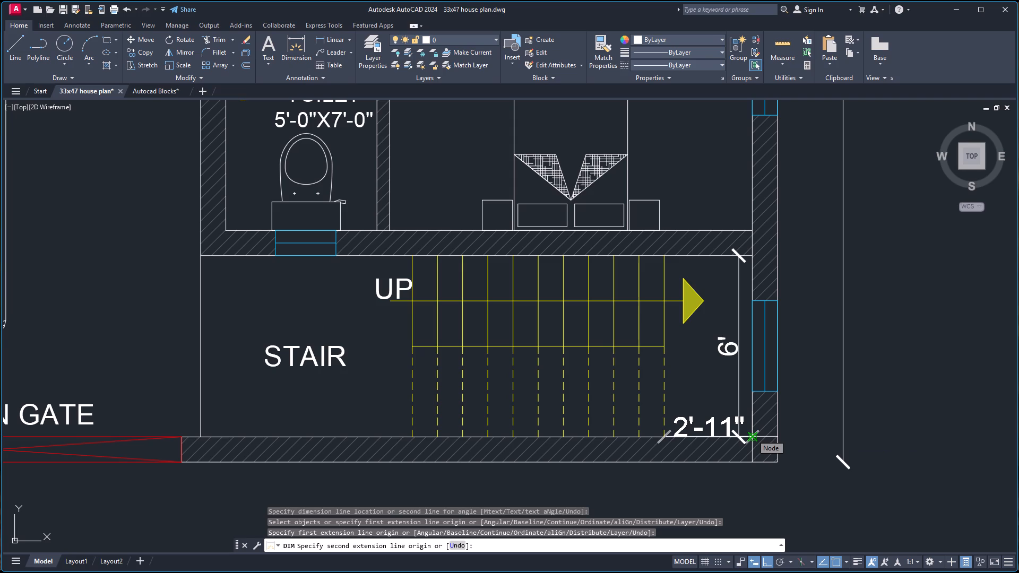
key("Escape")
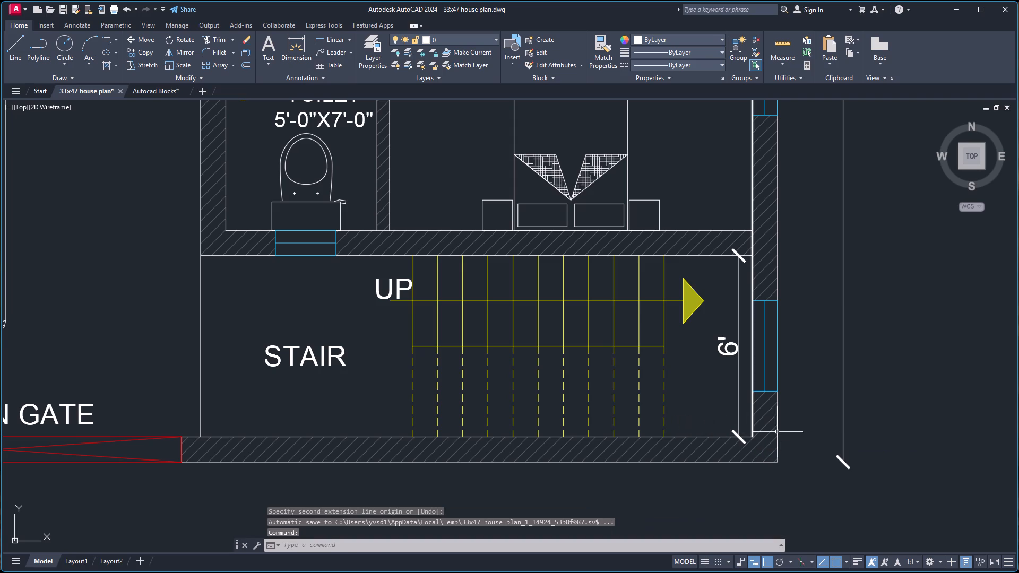
Draw a vertical reference line about 7" long from the stair room's bottom inner wall, tracked 3' in from its lower-right inner corner.
key("l")
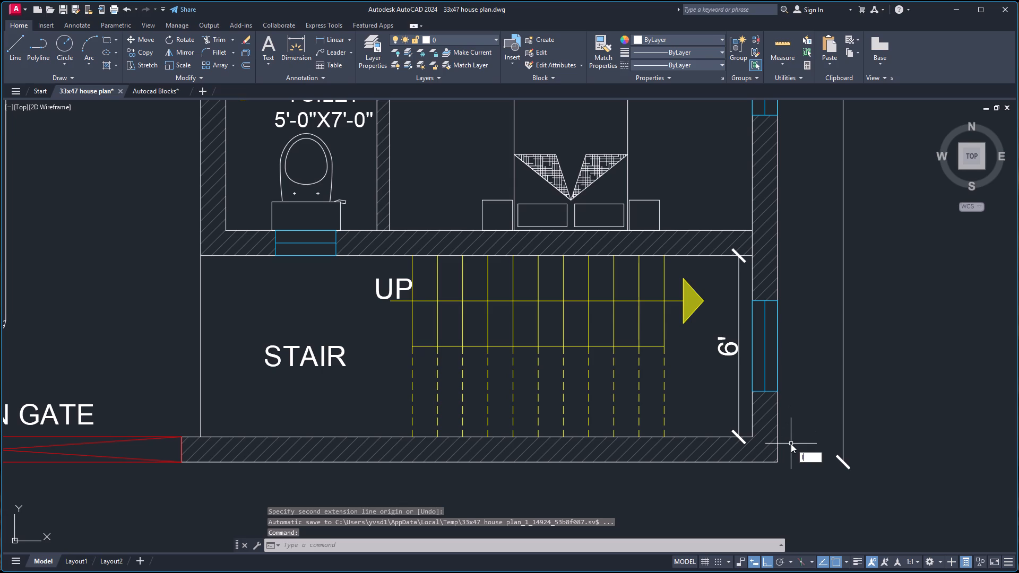
key("Return")
type("tk")
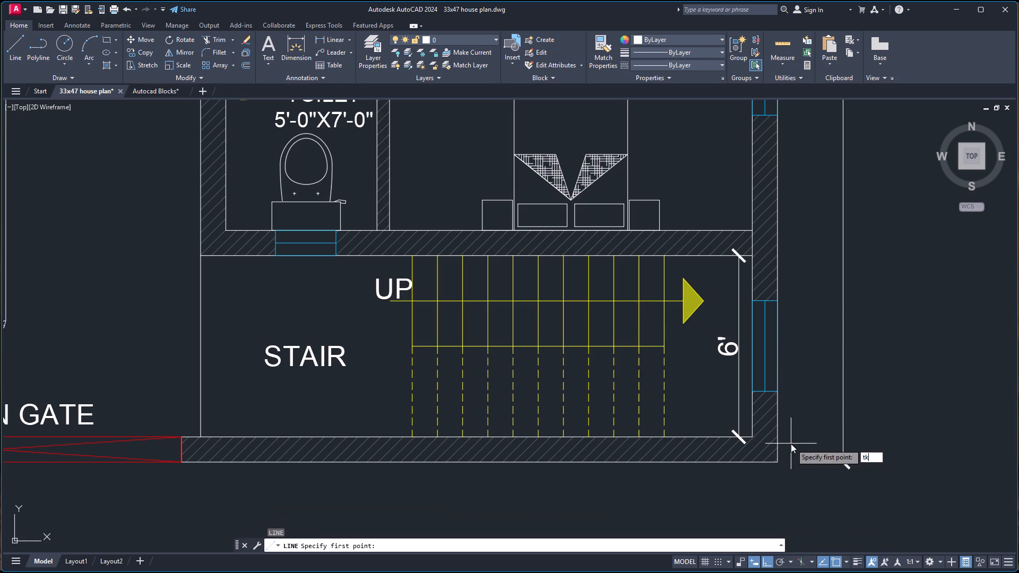
key("Return")
scroll(758, 431, "up", 1)
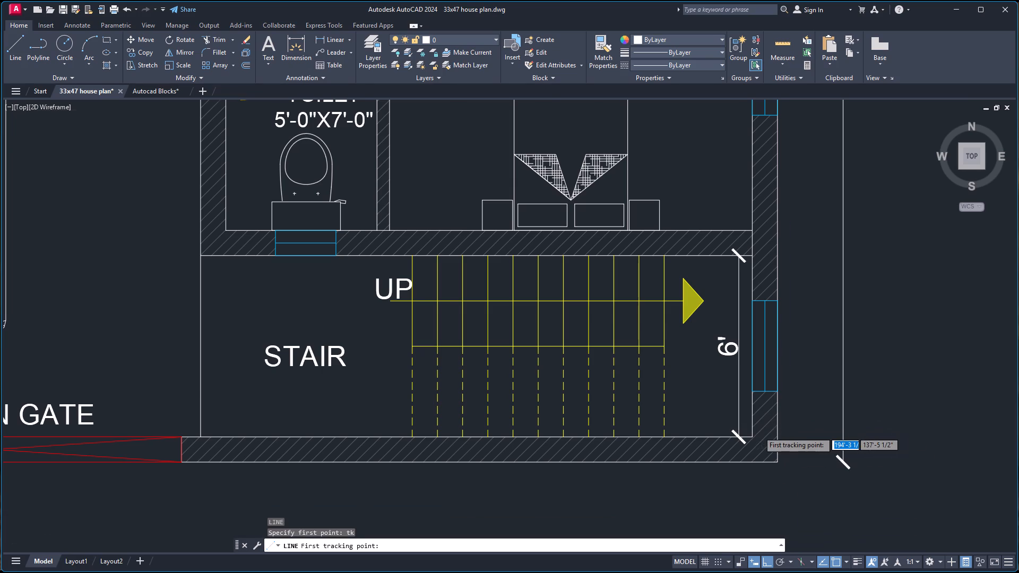
scroll(758, 431, "up", 1)
left_click(741, 445)
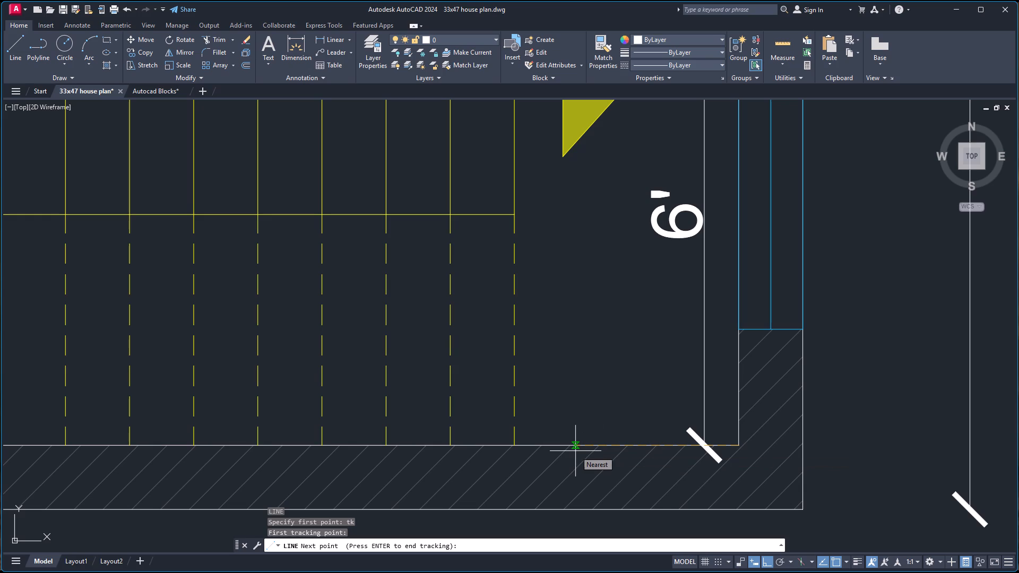
type("3'")
key("Return")
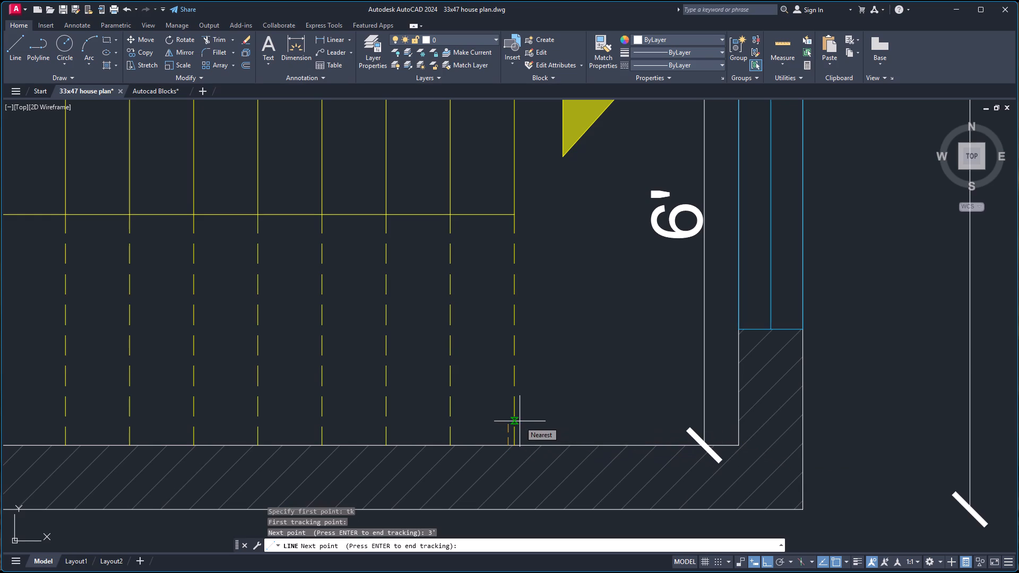
key("Return")
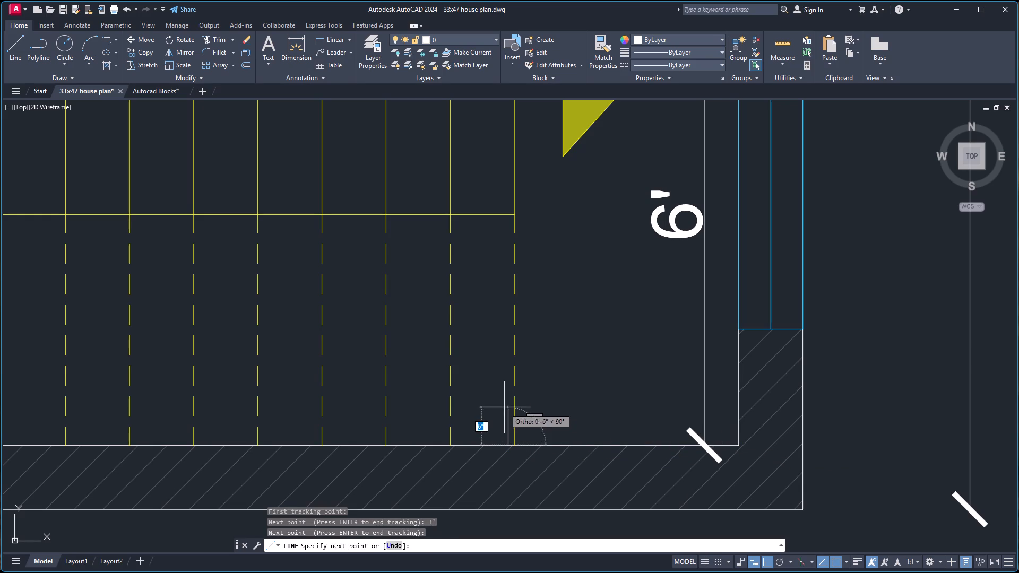
left_click(504, 402)
key("space")
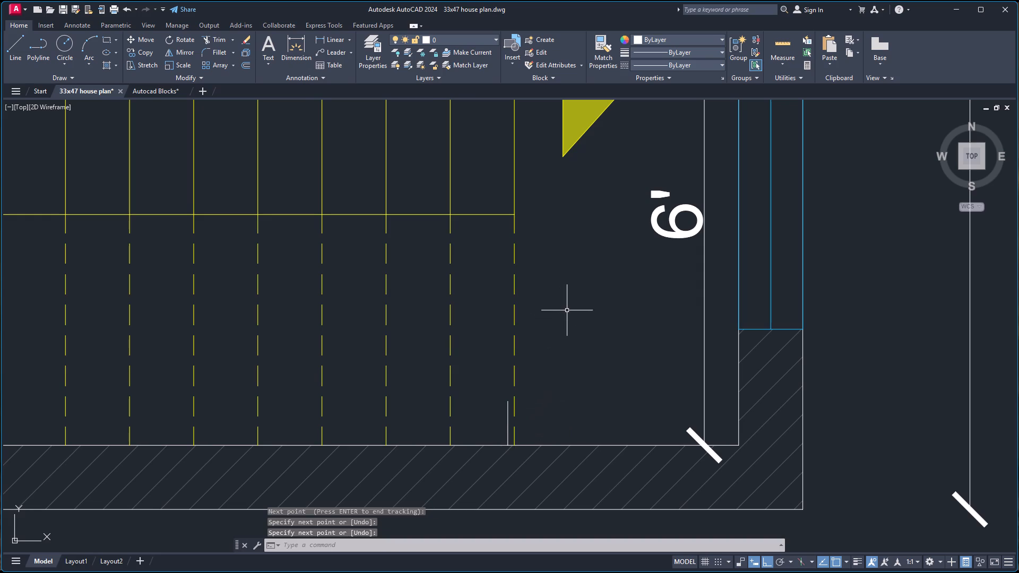
Move the stair treads, direction arrow and UP label so the last tread's lower end meets the foot of the reference line.
scroll(567, 310, "down", 2)
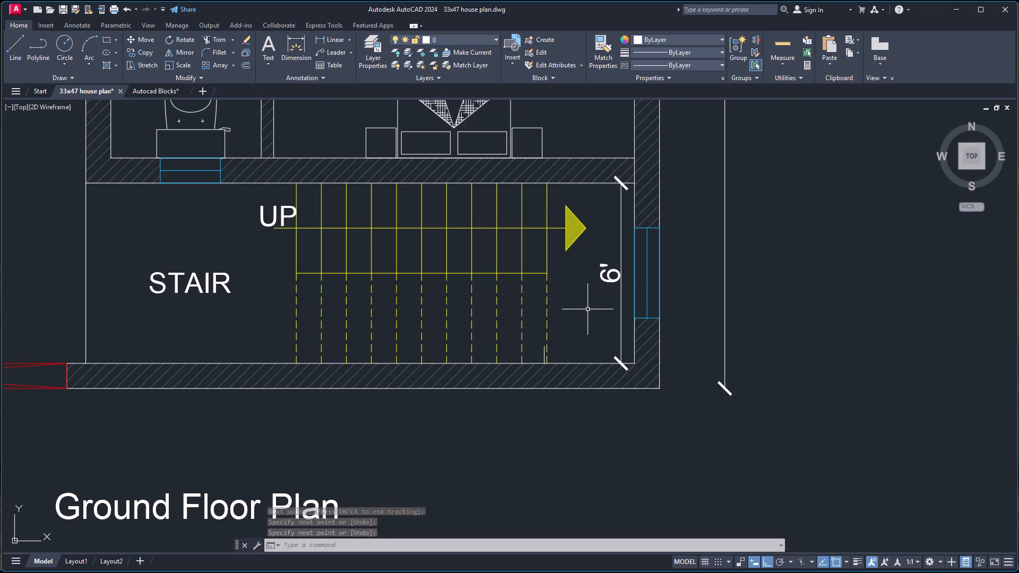
left_click(590, 310)
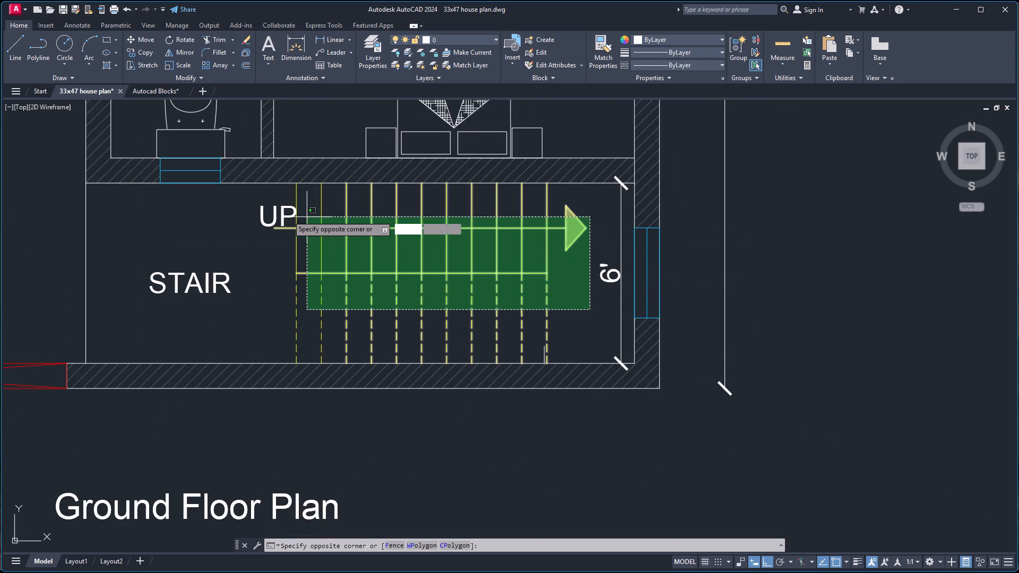
left_click(262, 214)
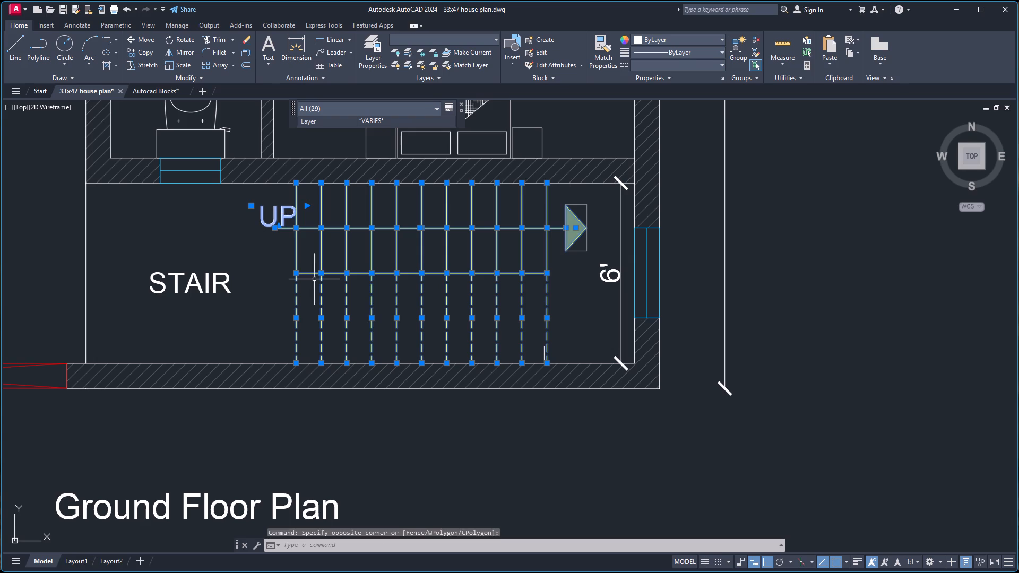
key("m")
key("Return")
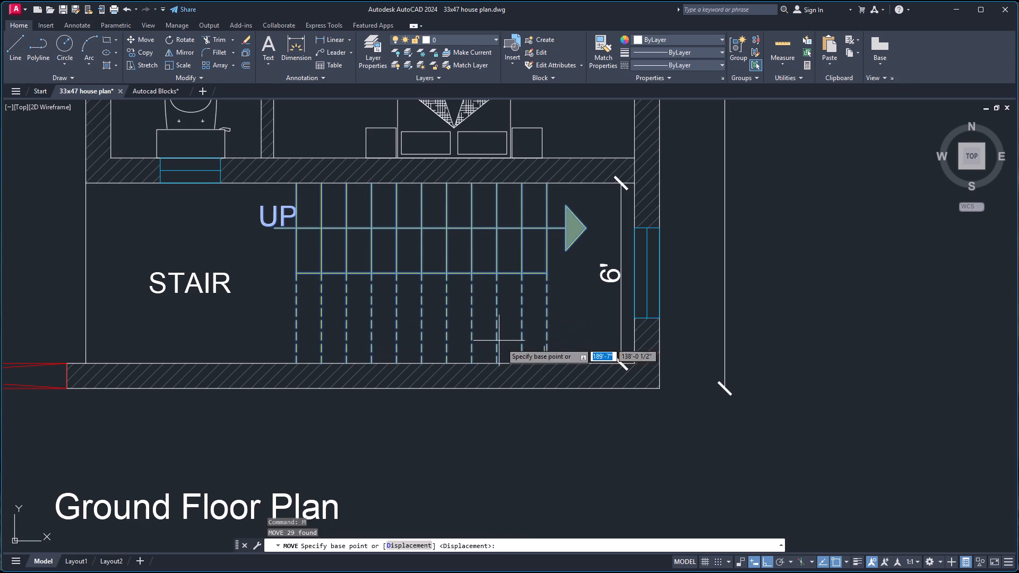
scroll(515, 356, "up", 3)
scroll(624, 389, "up", 2)
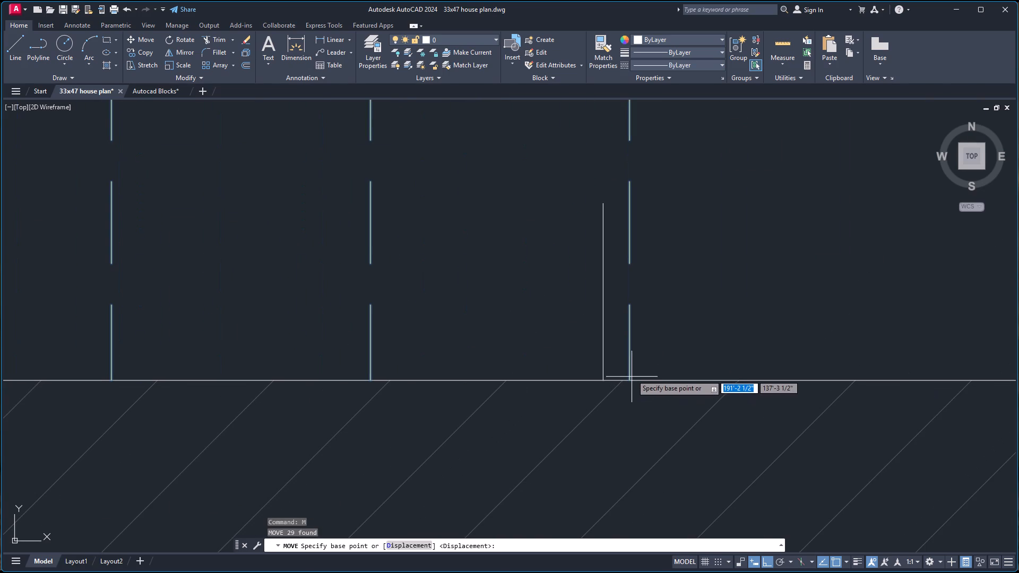
left_click(629, 378)
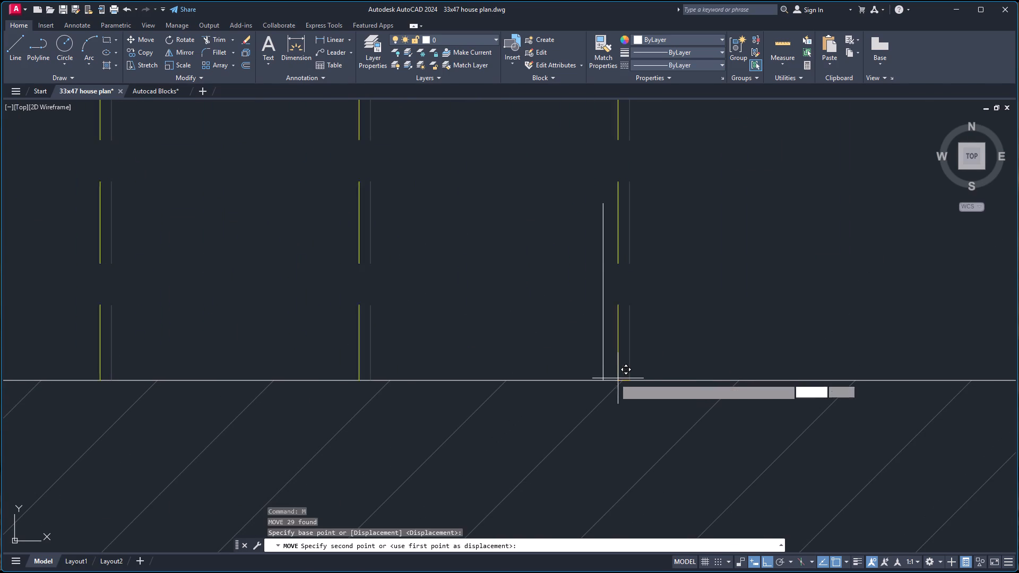
left_click(603, 380)
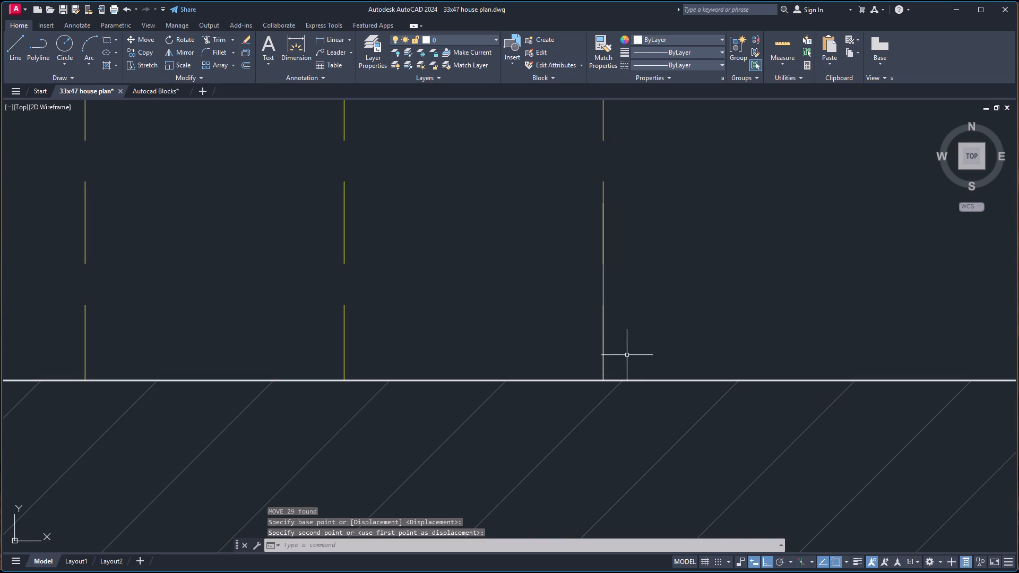
Delete the short vertical reference line at the last stair tread.
left_click(603, 299)
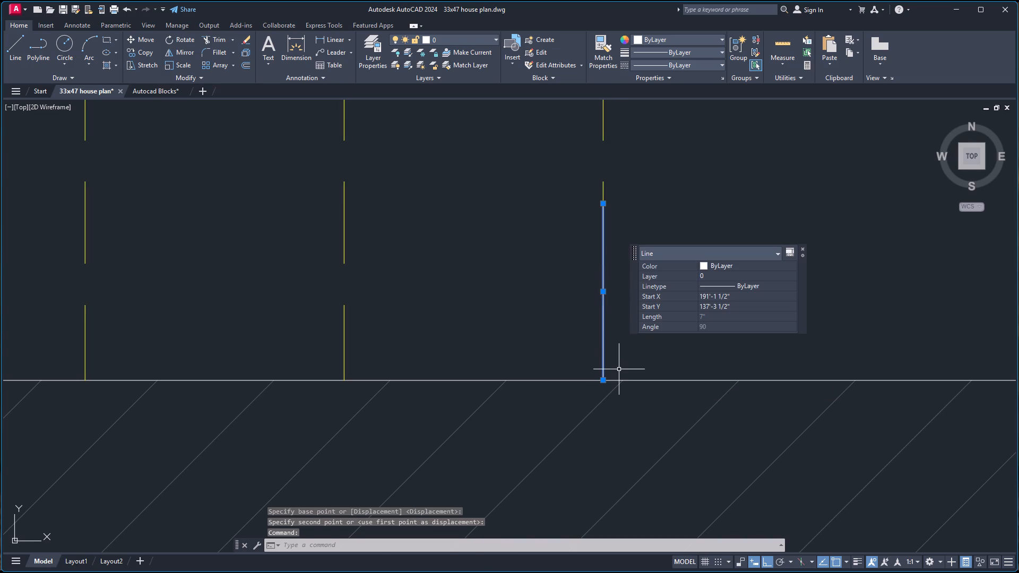
key("Delete")
Dimension the stair landing from the room's lower-right inner corner to the last tread, placing the dimension line just above the bottom wall.
scroll(617, 367, "down", 5)
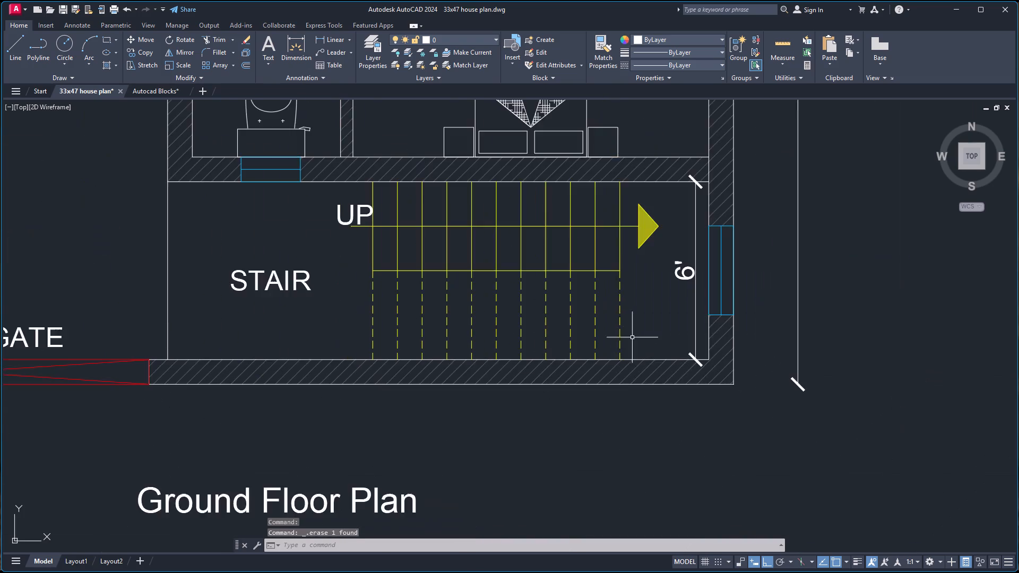
scroll(653, 318, "down", 1)
scroll(670, 312, "up", 3)
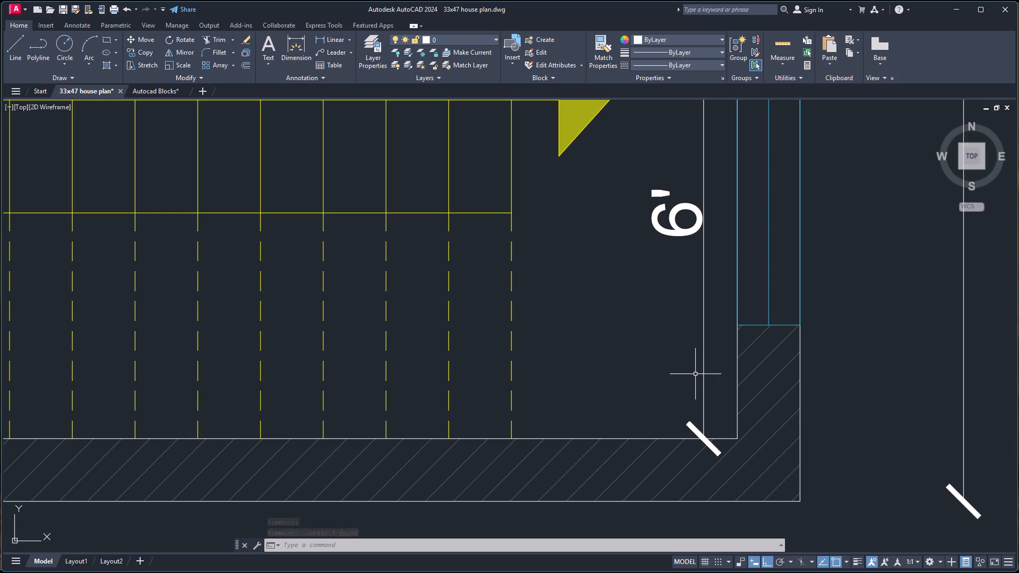
type("dim")
key("Return")
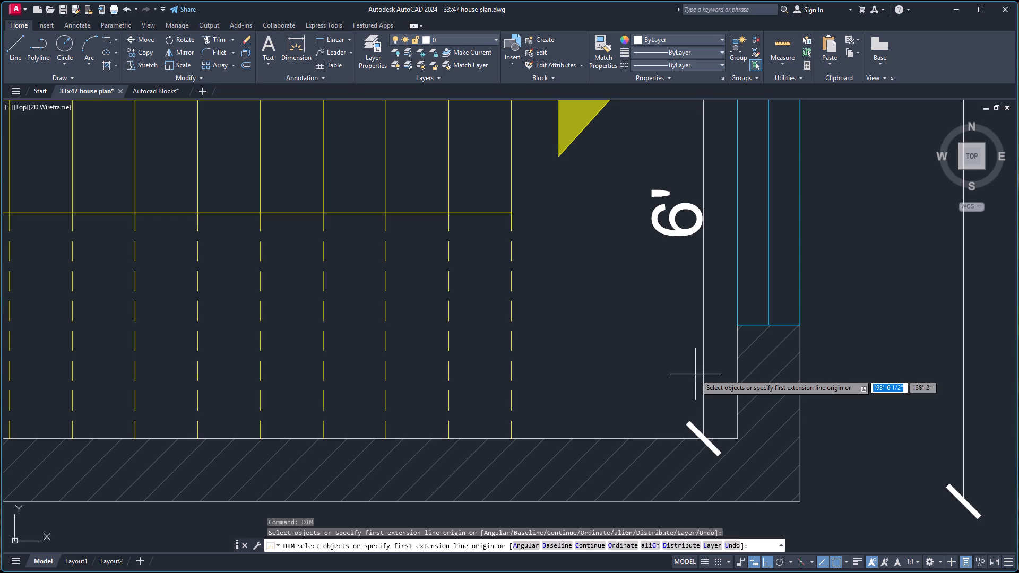
left_click(737, 439)
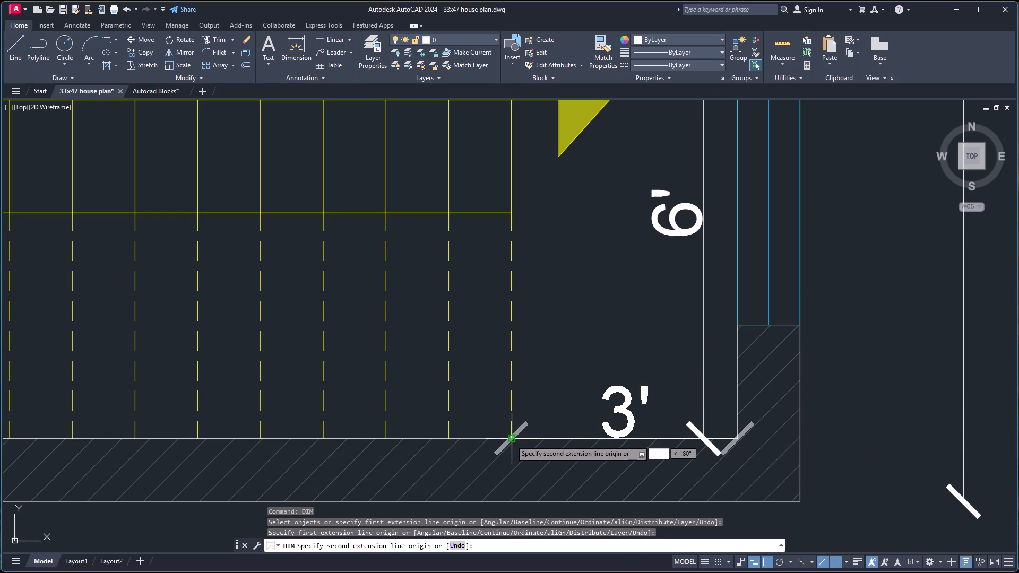
left_click(509, 440)
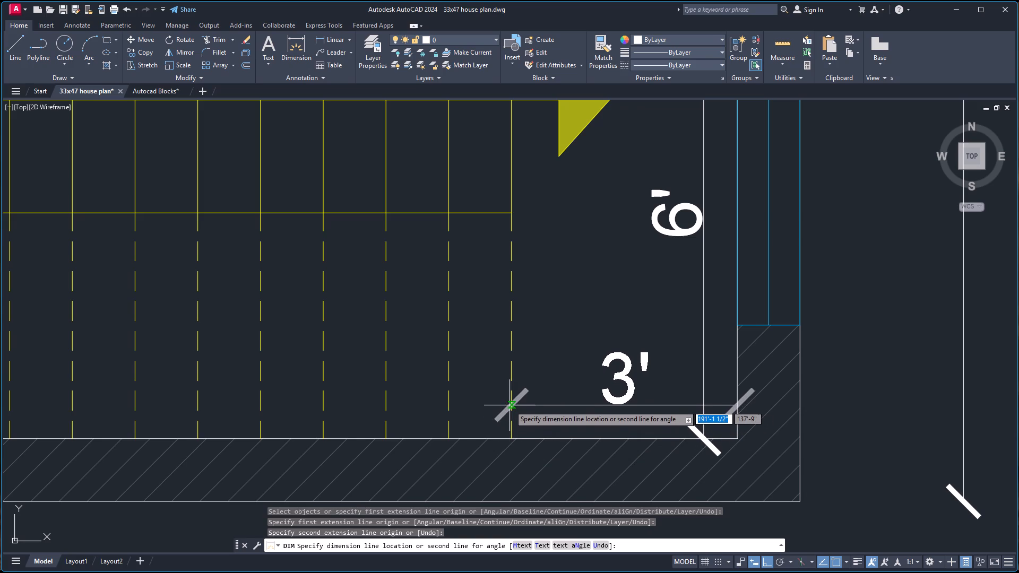
left_click(509, 401)
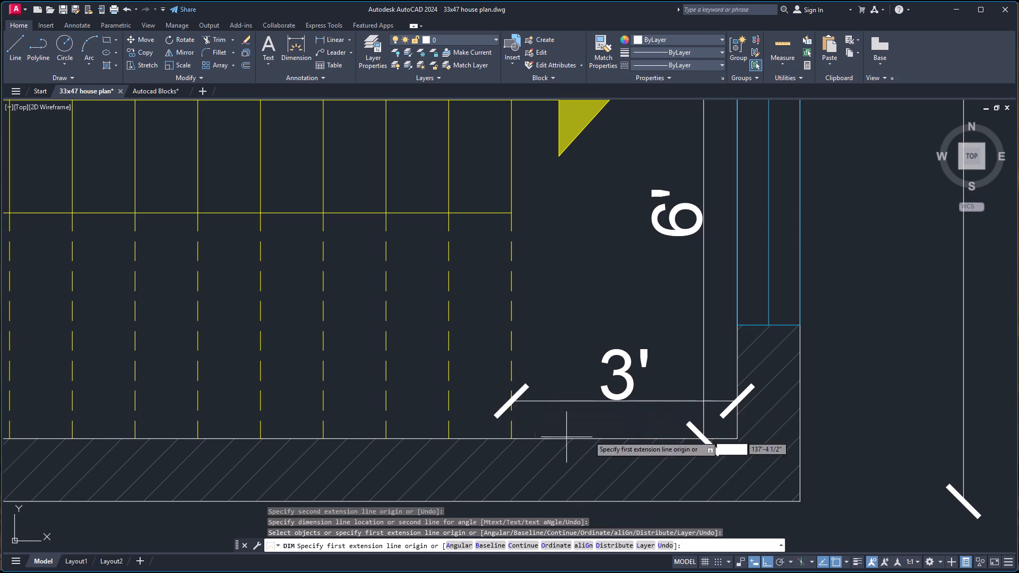
scroll(649, 407, "down", 3)
scroll(707, 406, "down", 2)
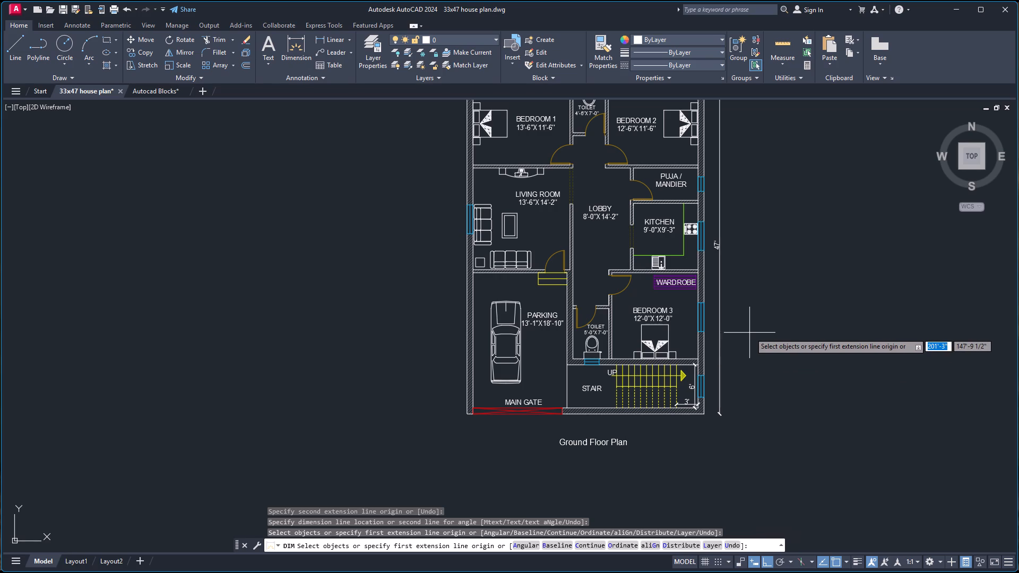
scroll(751, 333, "down", 2)
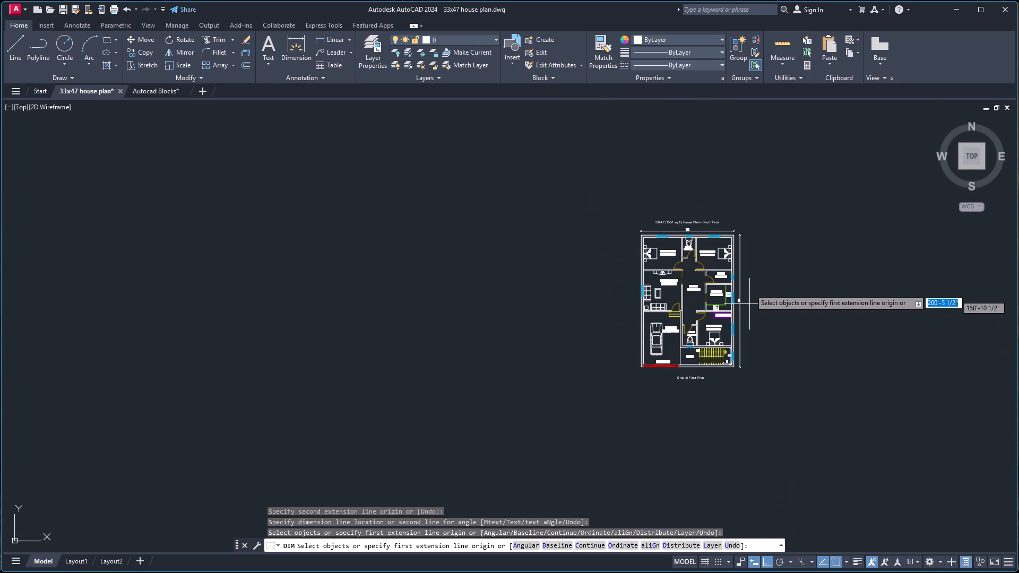
scroll(757, 284, "up", 2)
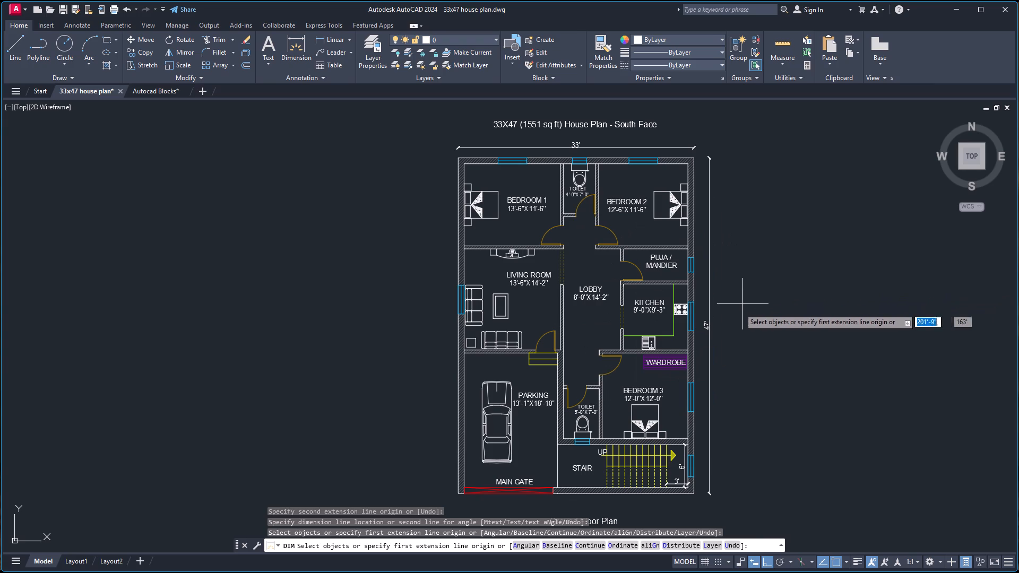
key("Escape")
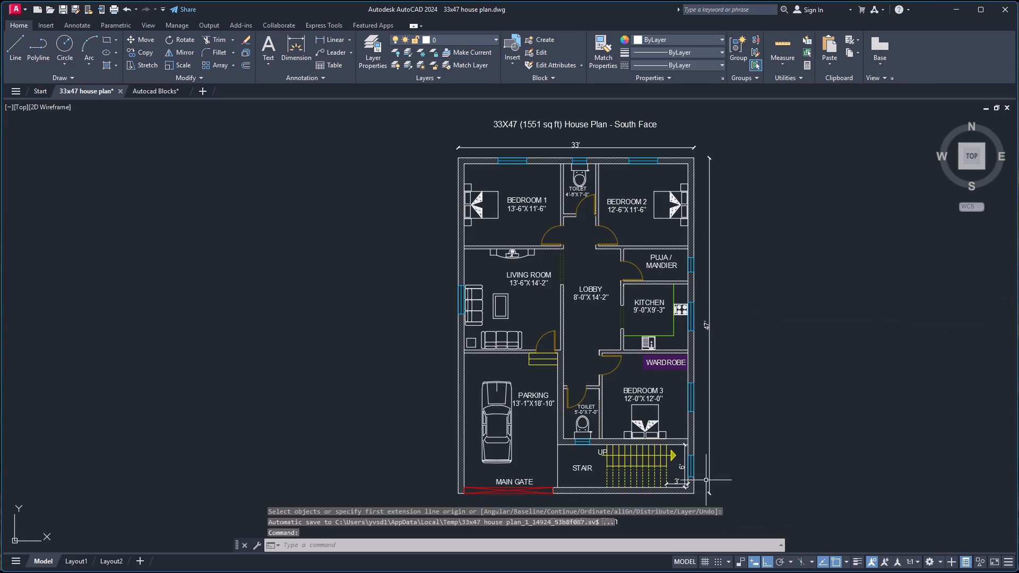
Save the house plan drawing.
key("ctrl+s")
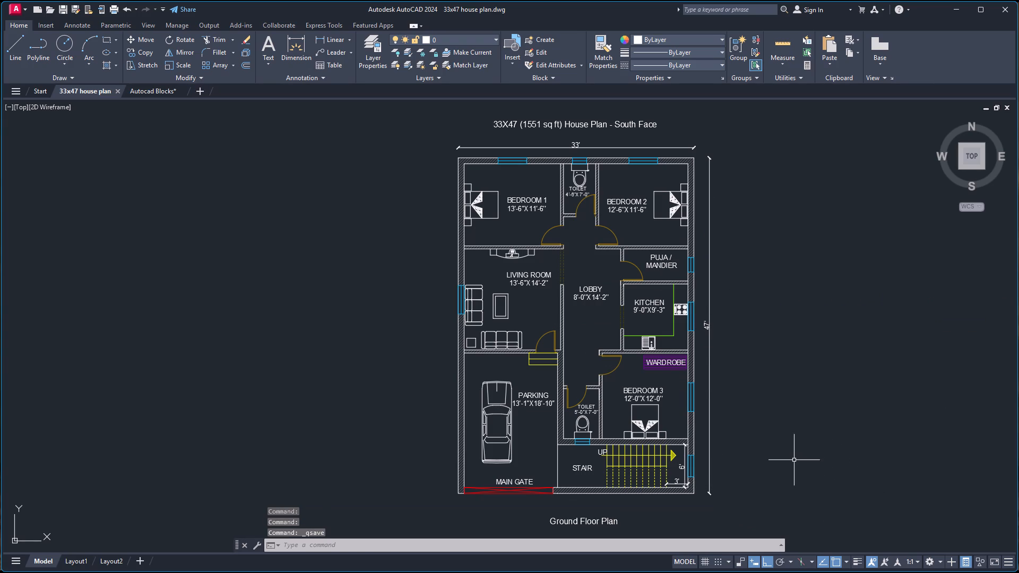
Start a plot of the drawing and choose AutoCAD PDF (High Quality Print).pc3 as the plotter.
type("pr")
key("Down")
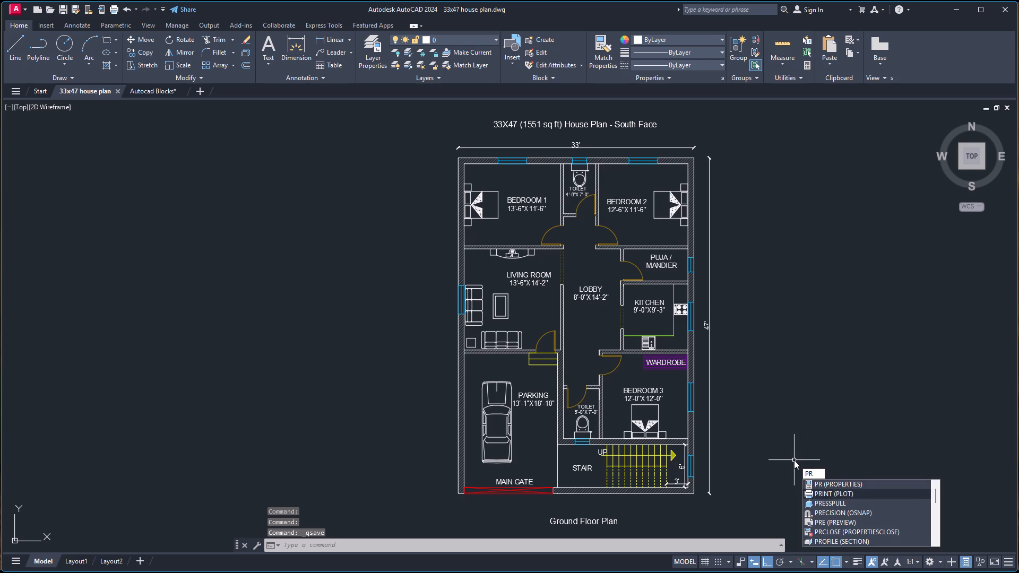
key("Return")
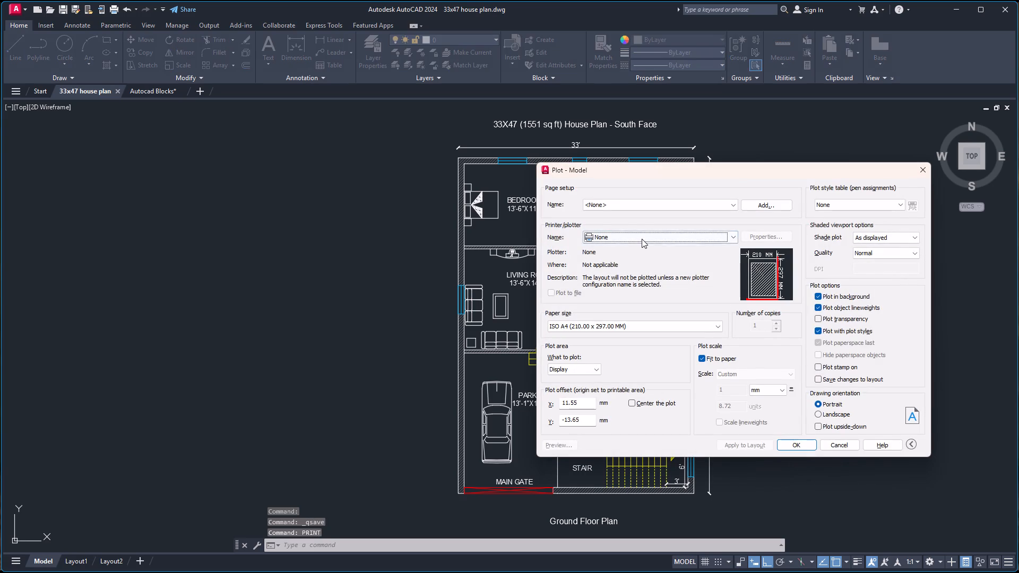
left_click(644, 237)
left_click(663, 307)
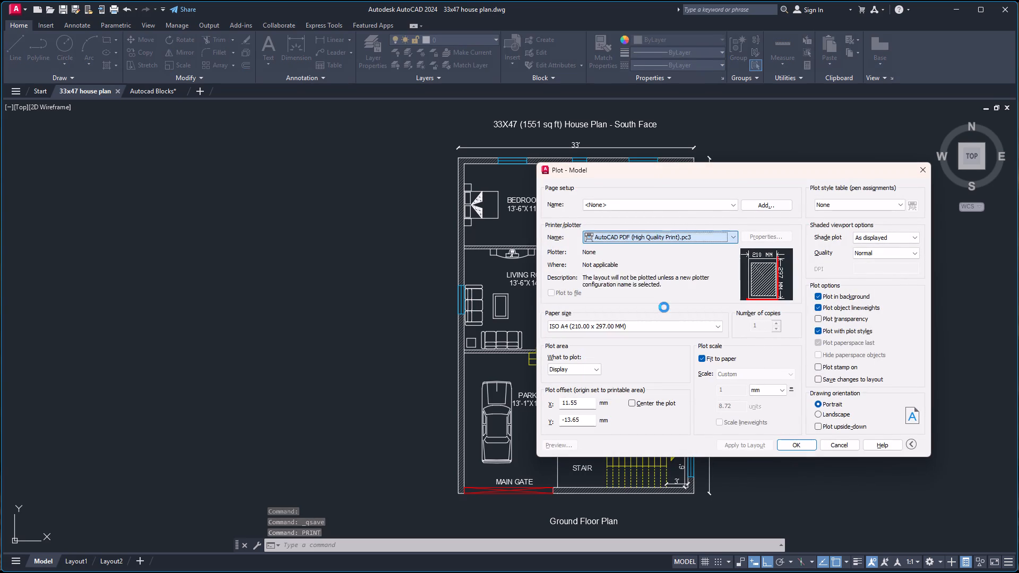
Assign the monochrome.ctb plot style table to all layouts and enable plot transparency.
left_click(857, 210)
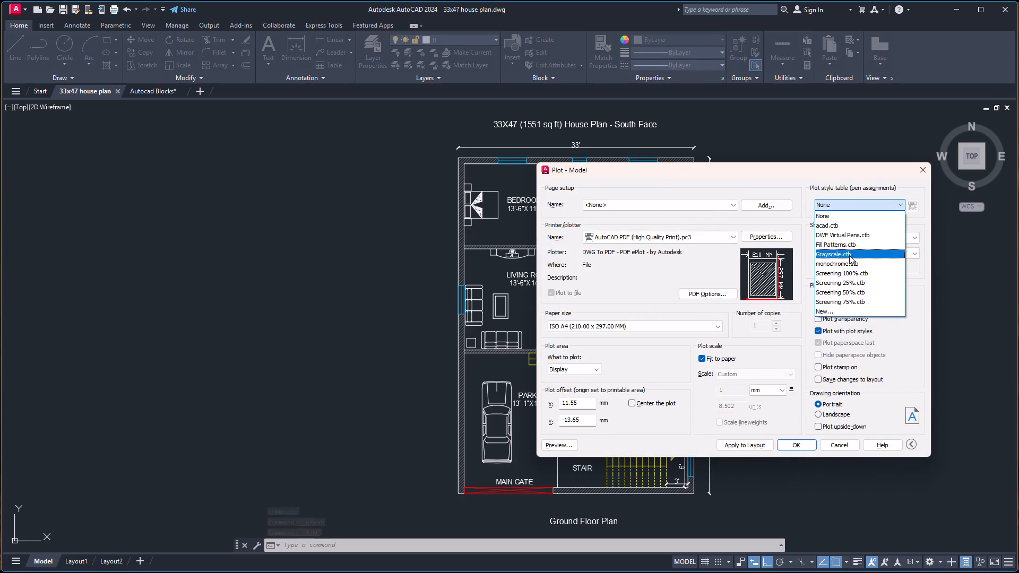
left_click(851, 267)
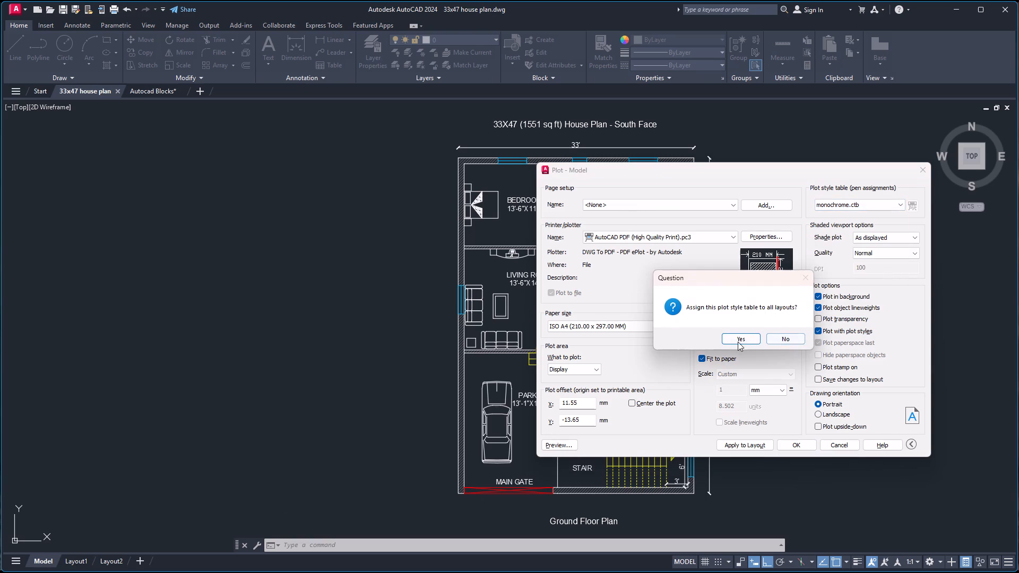
left_click(738, 342)
left_click(819, 321)
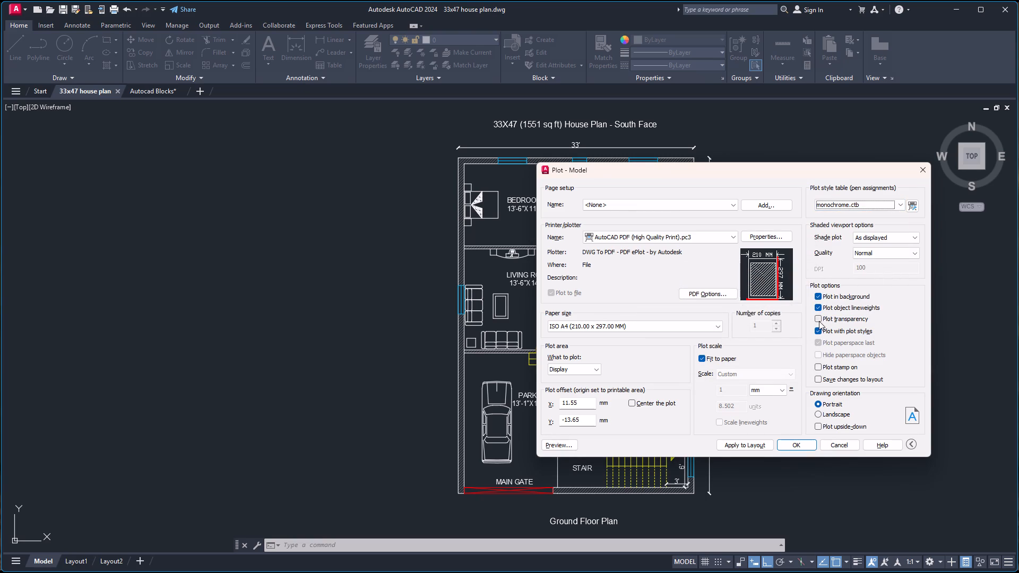
Set the plot's paper size to ISO full bleed A3 (420.00 x 297.00 MM).
left_click(653, 325)
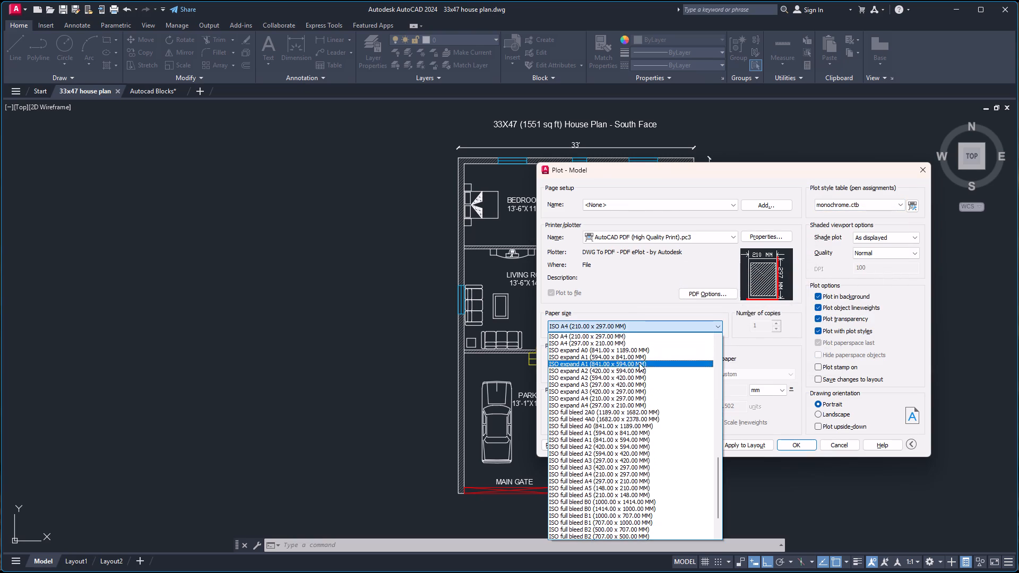
scroll(626, 407, "down", 4)
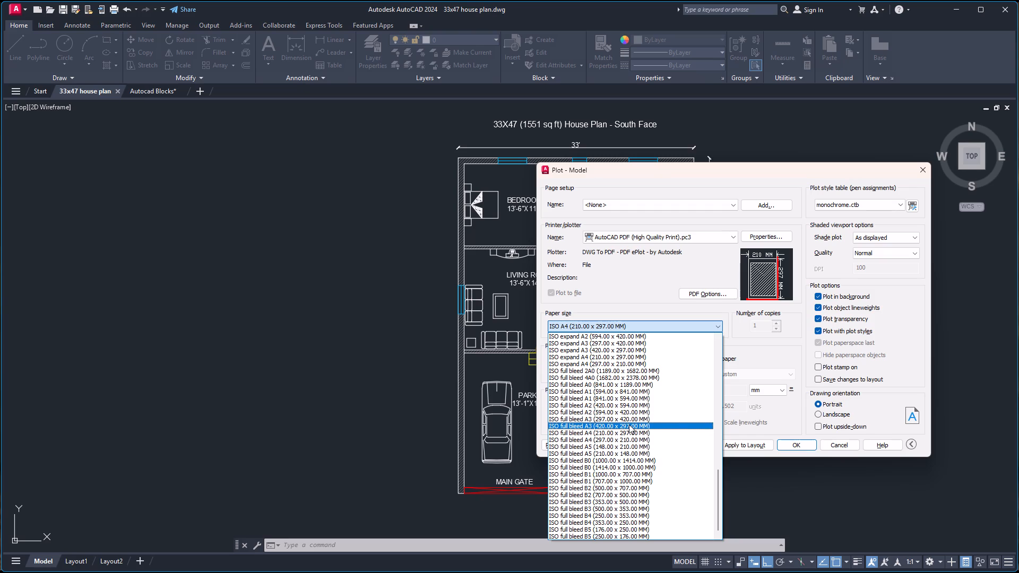
left_click(628, 424)
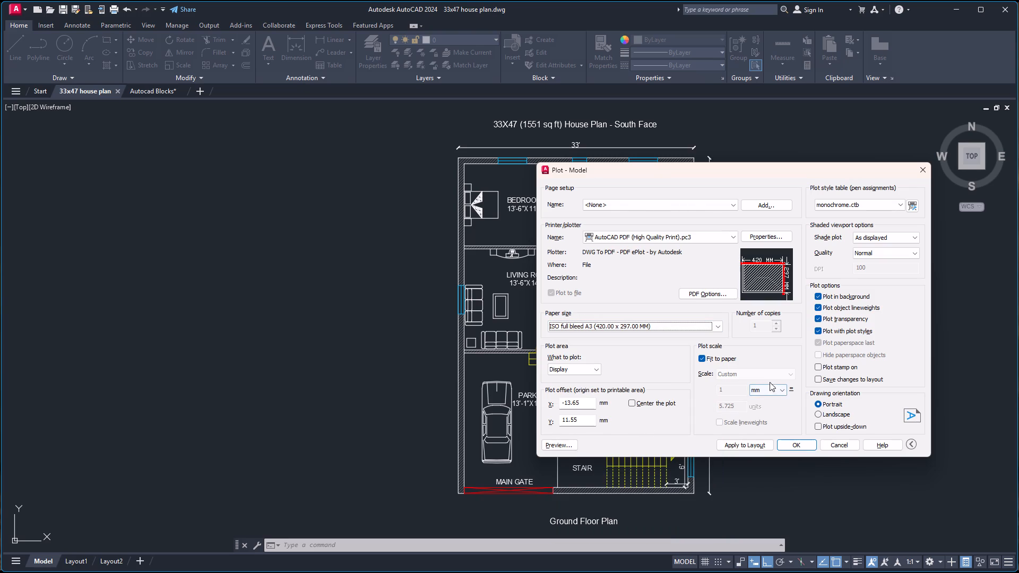
Set the plot scale units to inches and centre the plot on the paper.
left_click(774, 390)
left_click(767, 402)
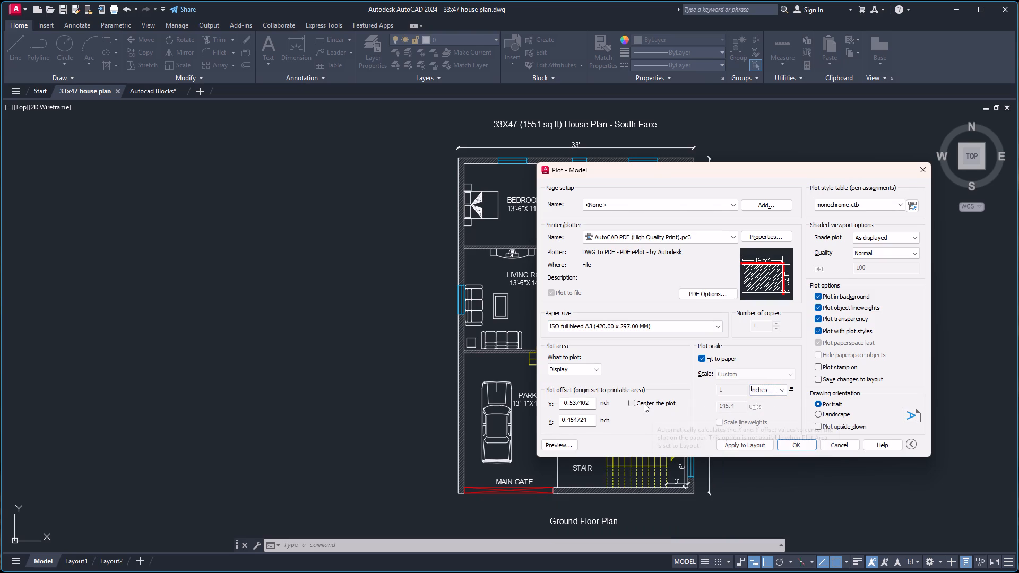
left_click(643, 403)
Define a Window plot area enclosing the whole floor plan, its title and the Ground Floor Plan label, and apply the settings to the layout.
left_click(590, 371)
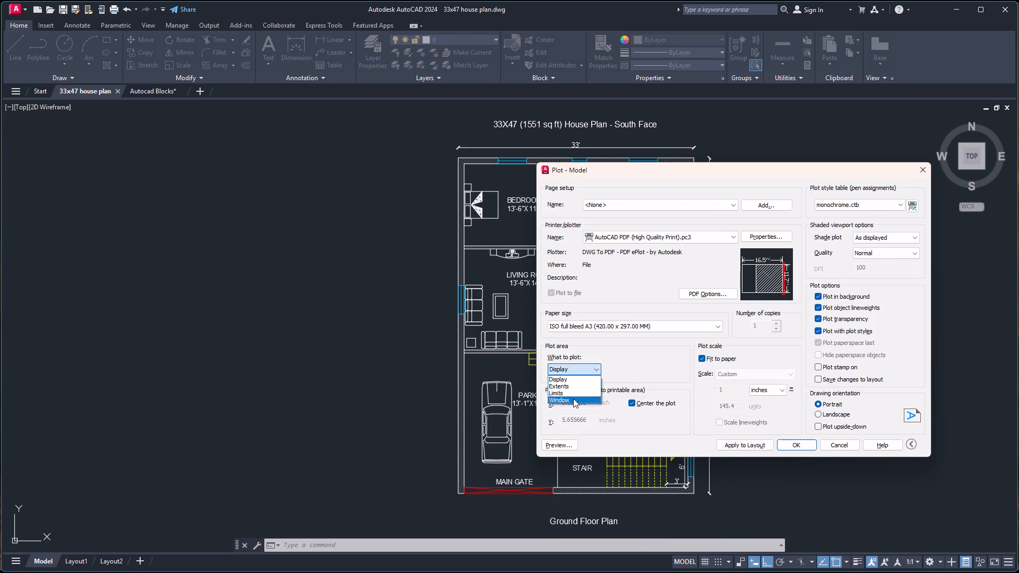
left_click(571, 401)
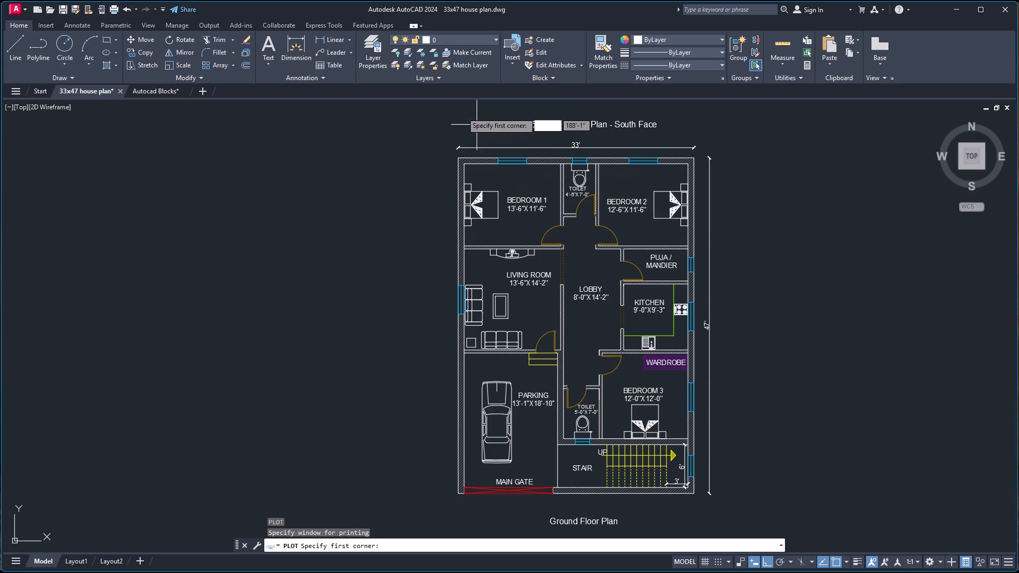
left_click(430, 107)
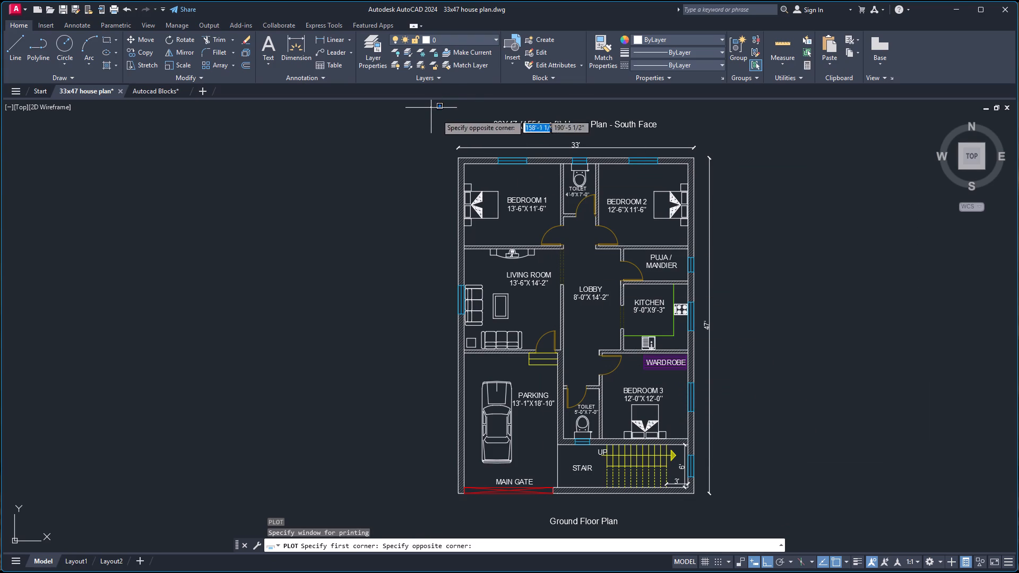
left_click(735, 535)
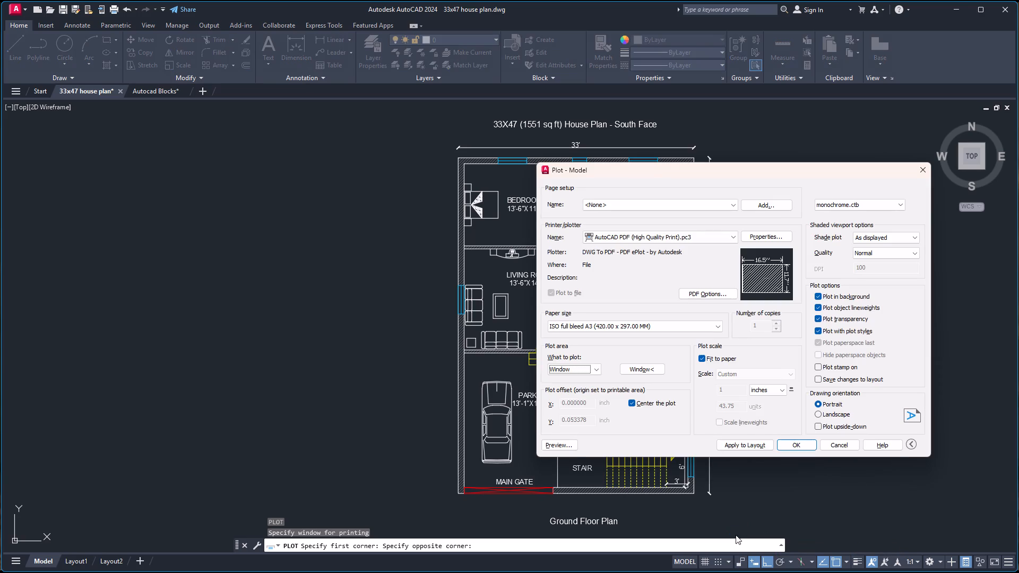
left_click(748, 441)
Preview the plot to check the plan's placement and monochrome appearance on the sheet, and return to the plot settings.
left_click(568, 443)
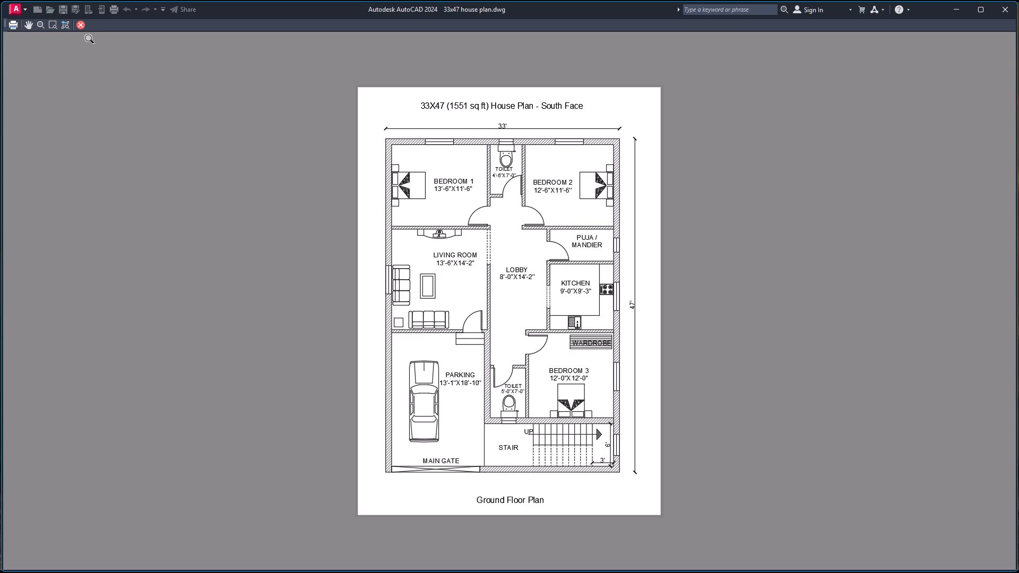
left_click(80, 23)
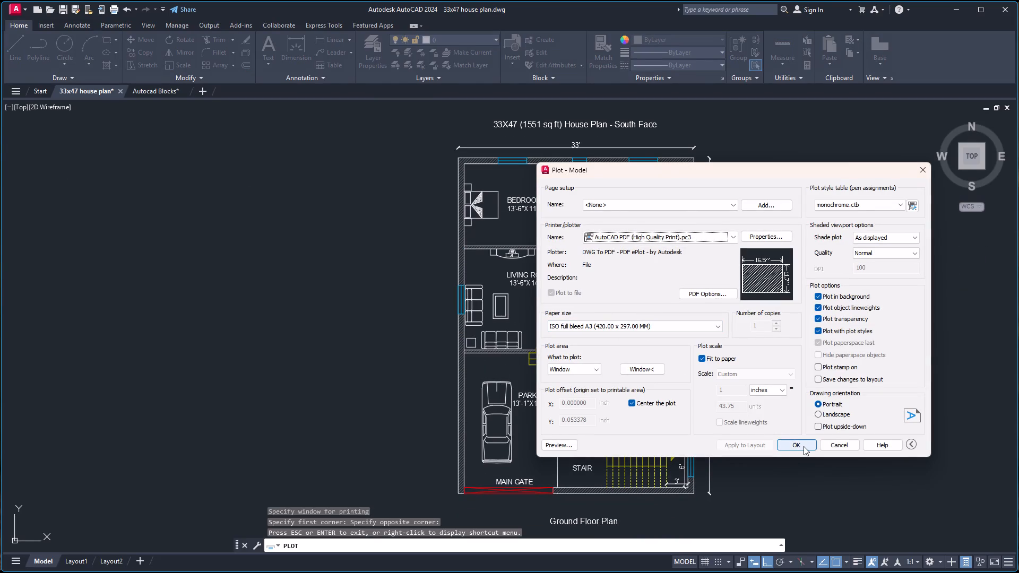
Plot the drawing to a PDF named 33x47 house plan in D:, FUJI Files, New folder (8), removing the -Model suffix from the name.
left_click(804, 446)
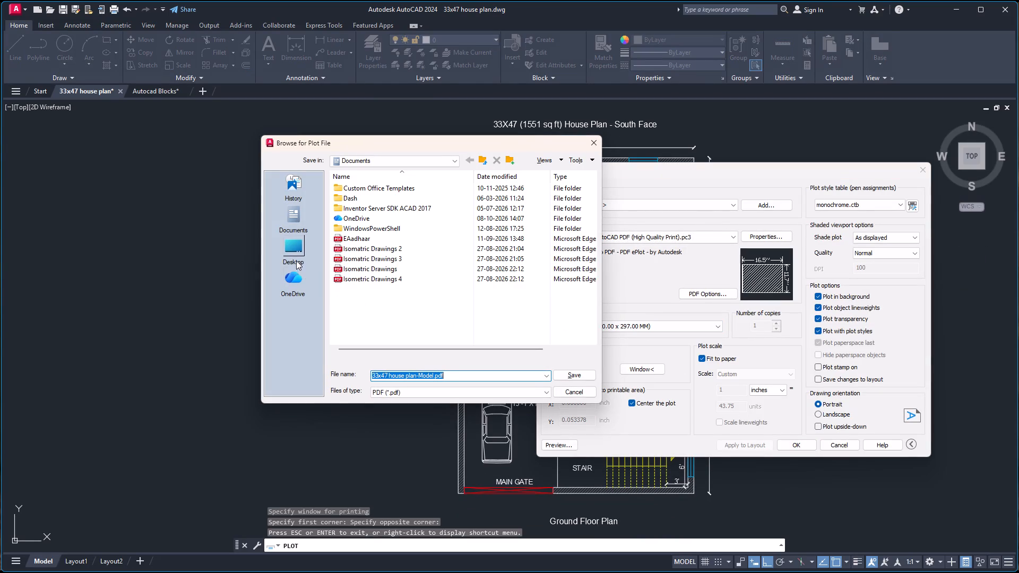
left_click(290, 251)
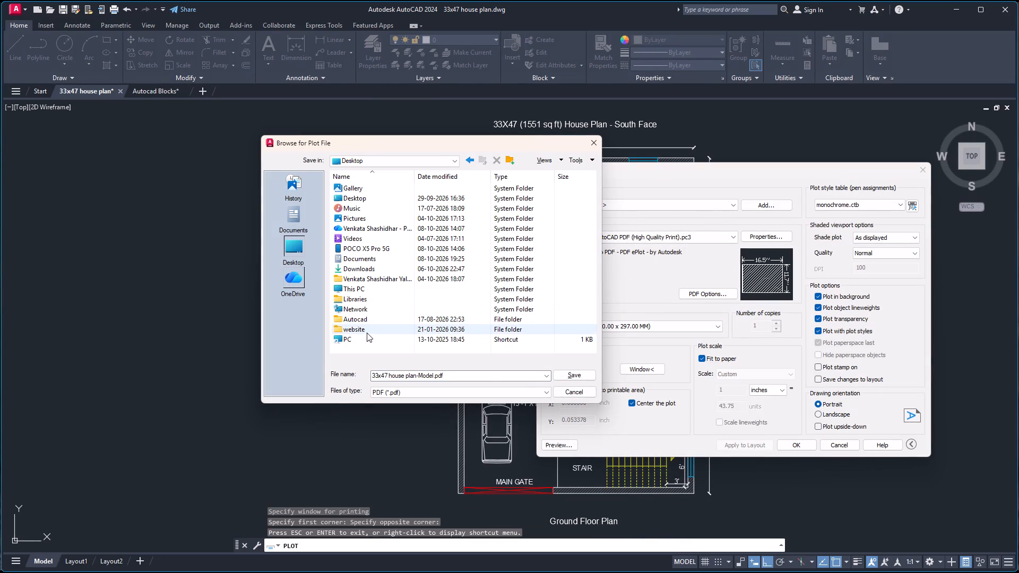
double_click(367, 339)
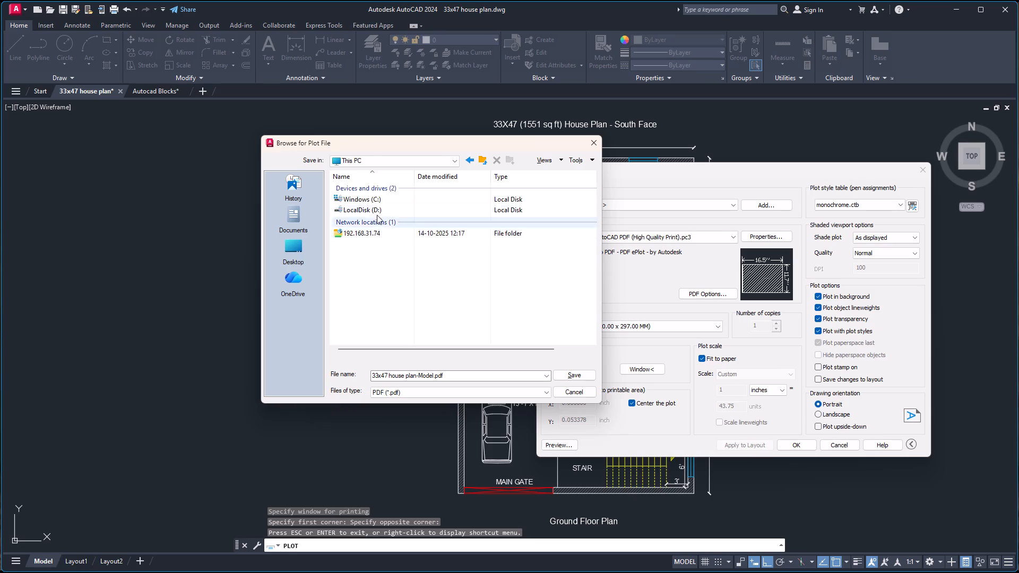
double_click(374, 207)
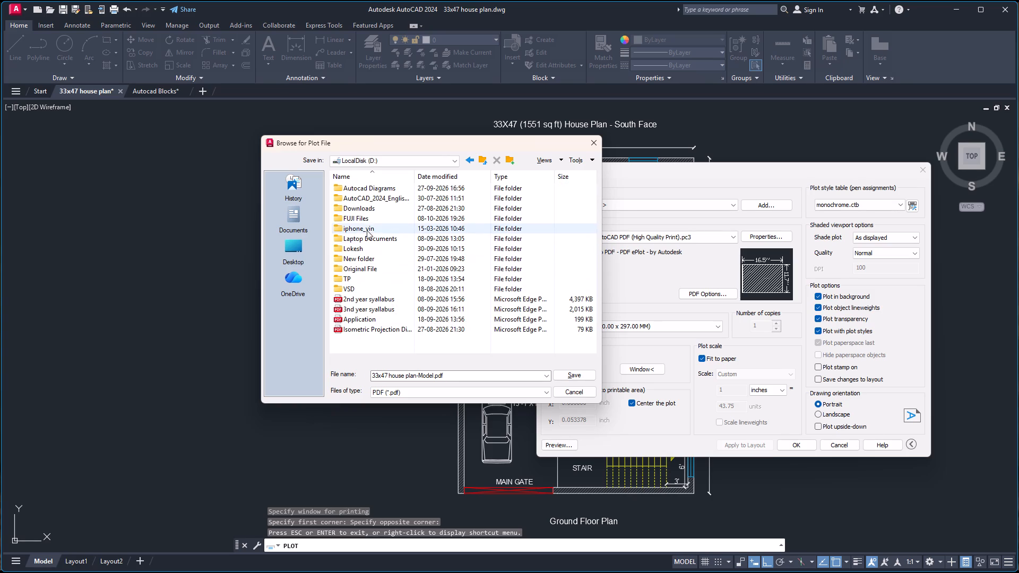
double_click(370, 213)
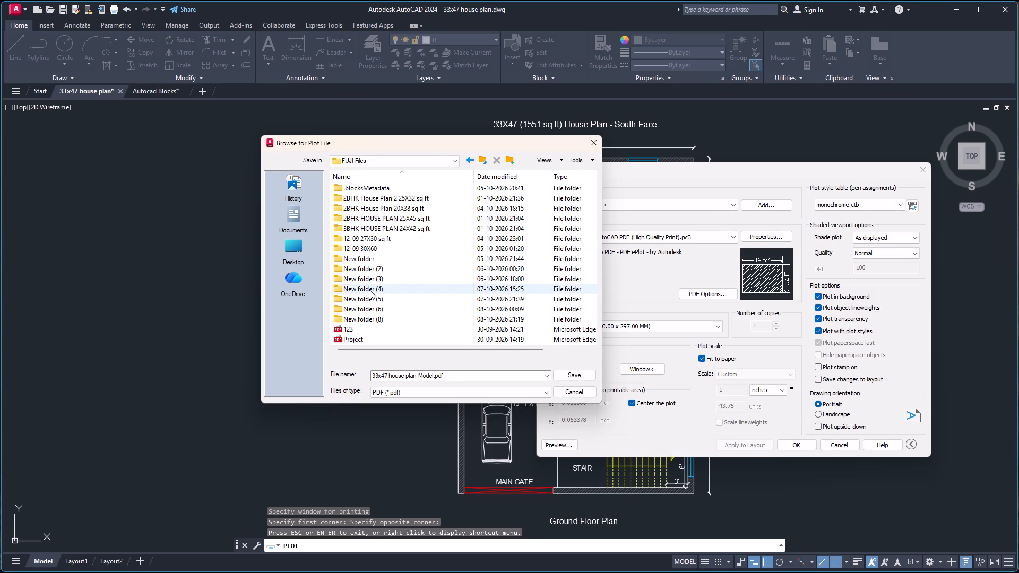
double_click(373, 318)
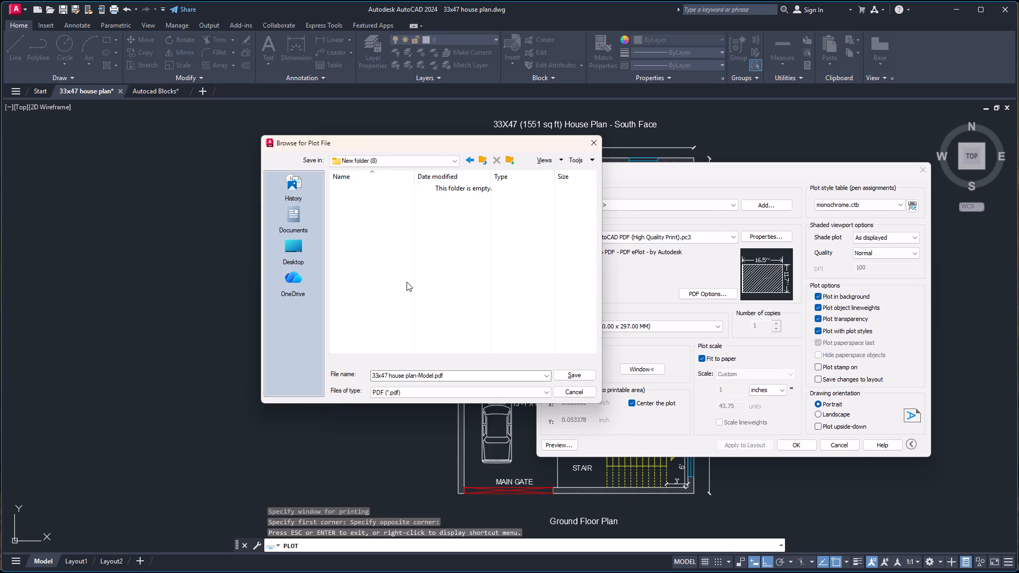
left_click(434, 377)
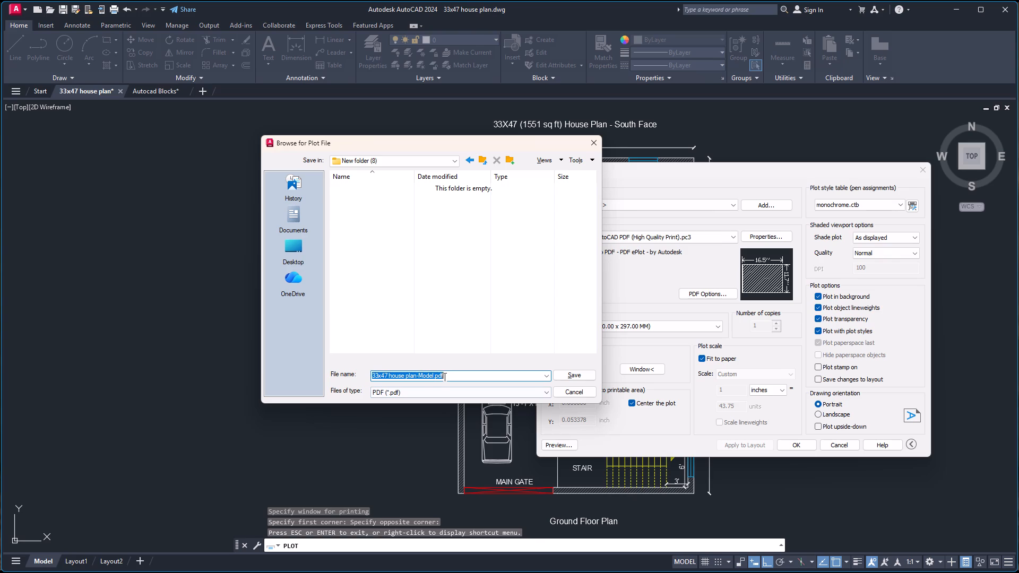
left_click(433, 375)
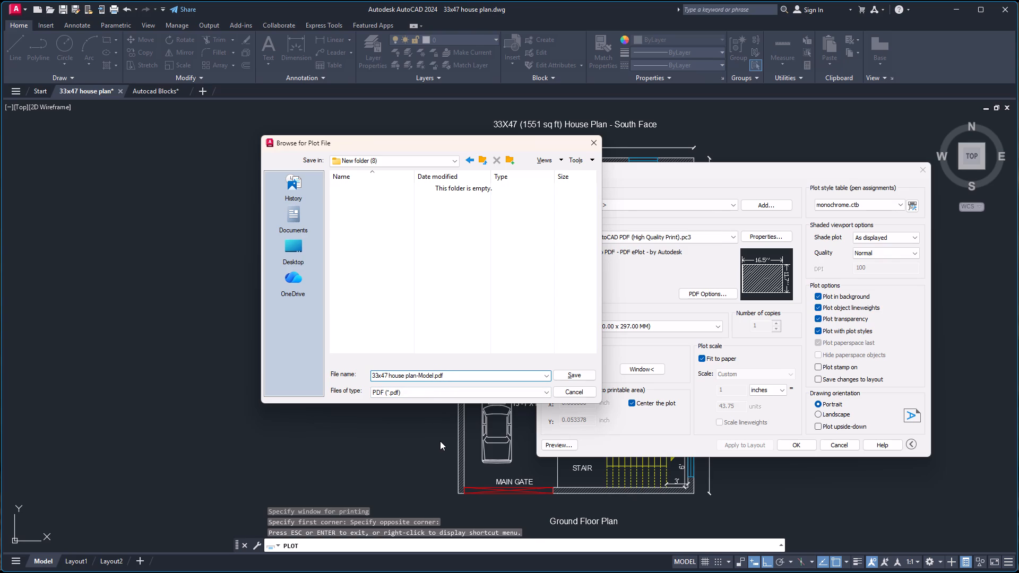
key("BackSpace")
key("BackSpace")
key("BackSpace")
key("BackSpace")
key("BackSpace")
key("BackSpace")
key("Return")
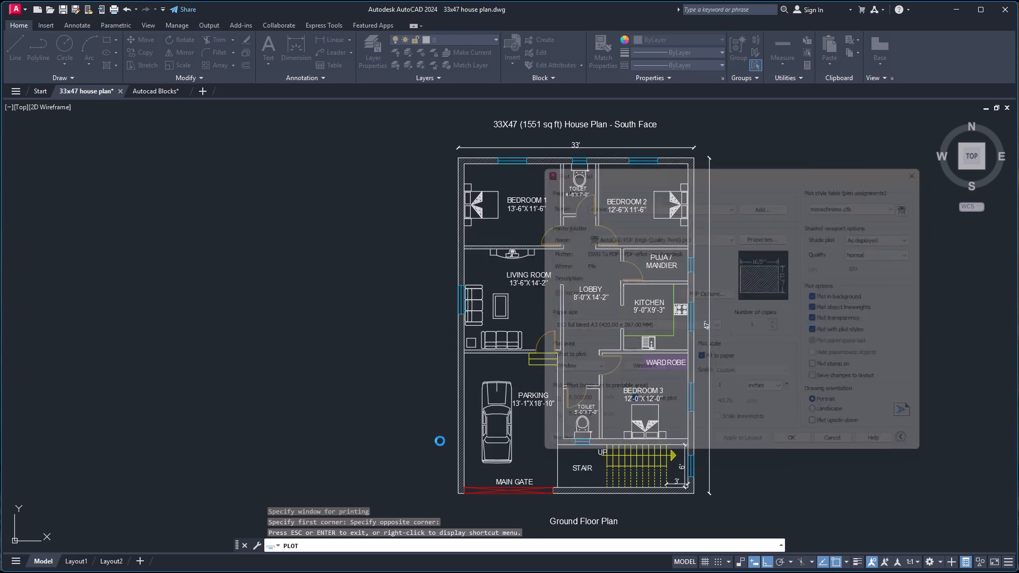
left_click(586, 228)
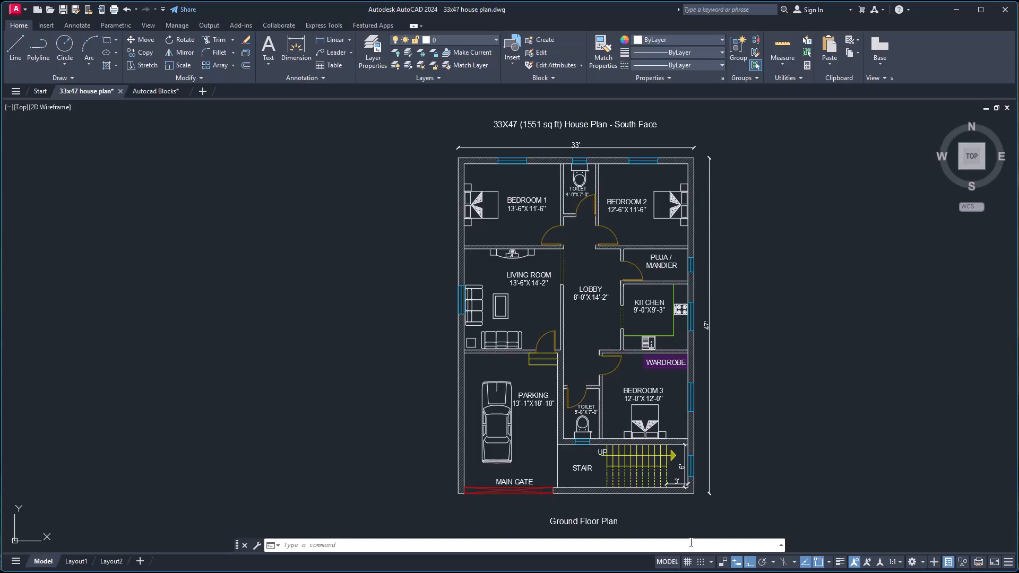
Query the LOGFILENAME system variable to find the path of the drawing's log file.
type("log")
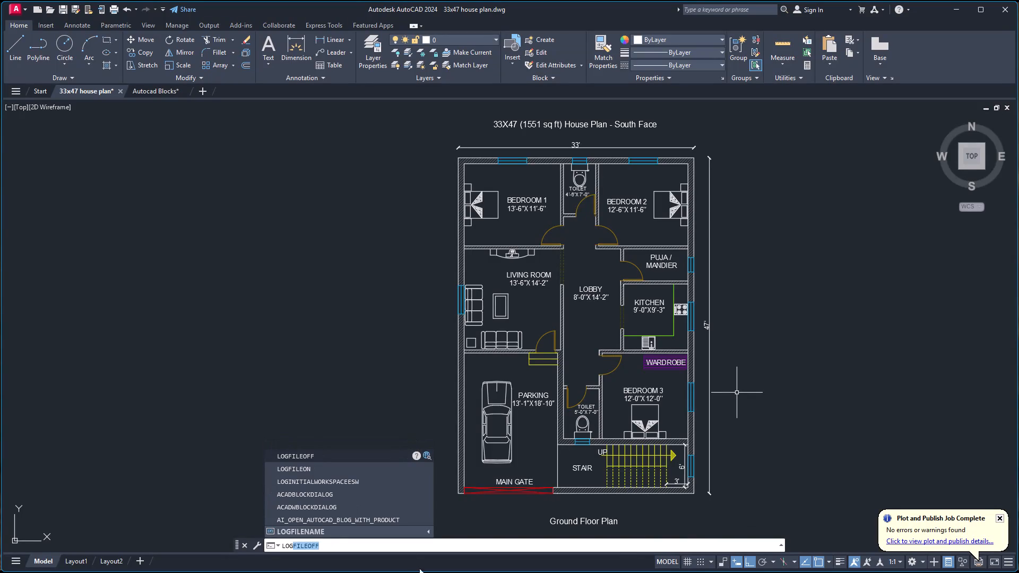
left_click(370, 534)
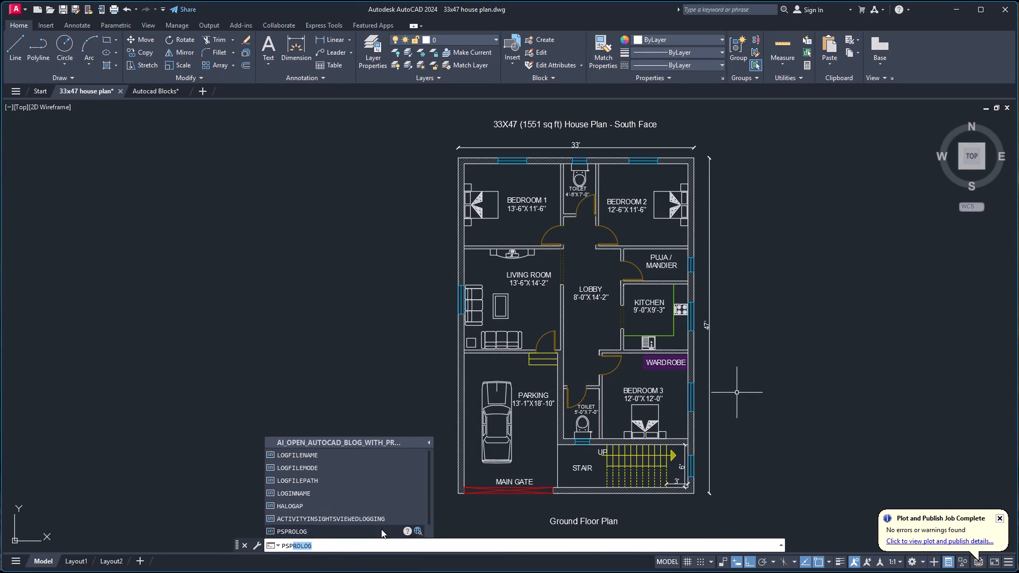
left_click(307, 453)
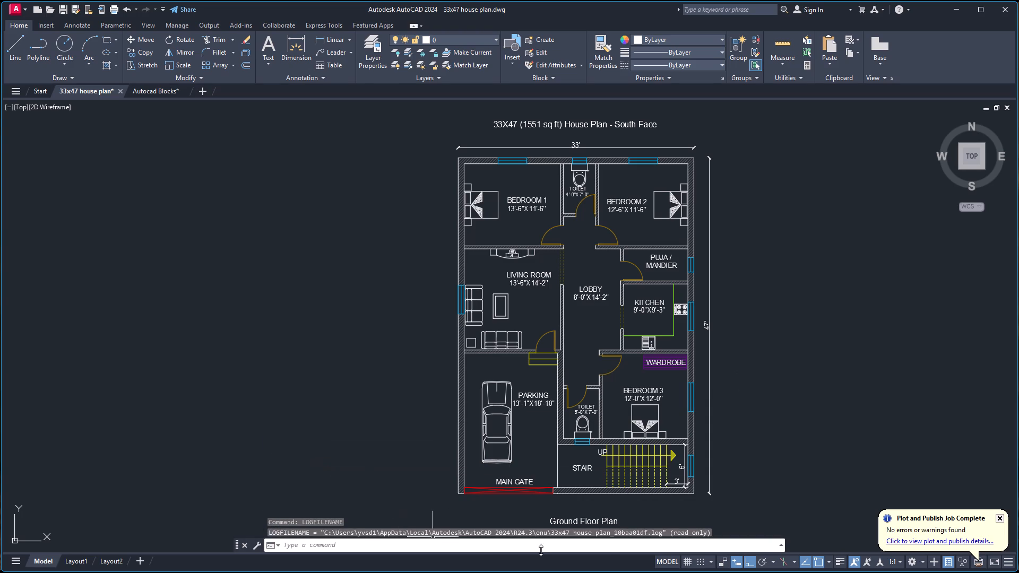
left_click(603, 548)
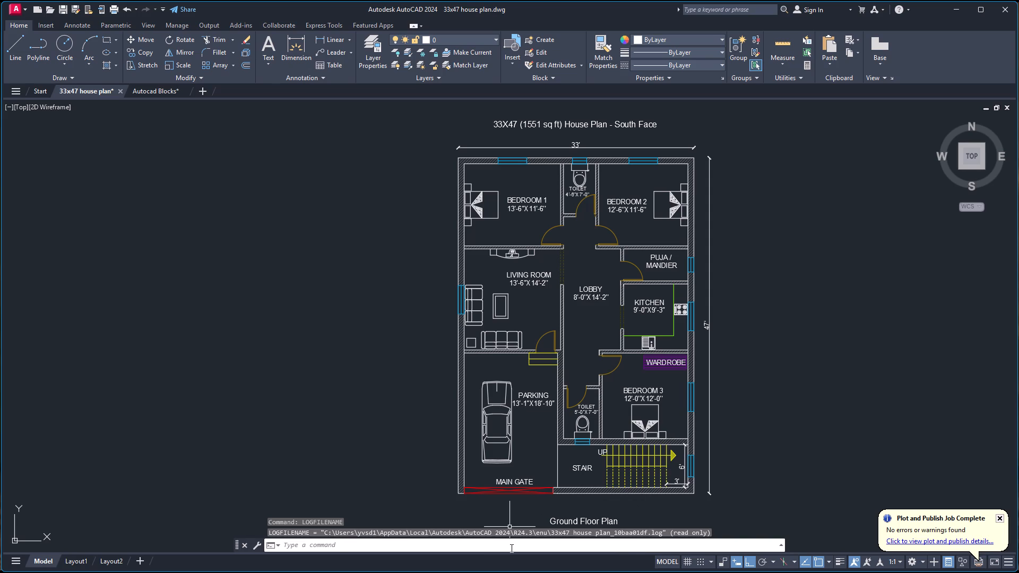